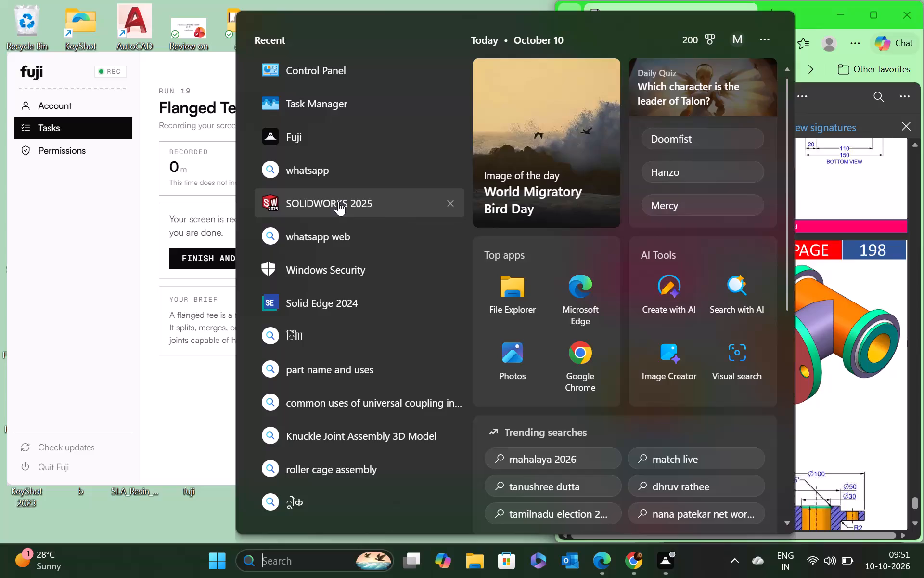
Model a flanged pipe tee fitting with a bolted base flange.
Launch SOLIDWORKS 2025 and create a new part document.
click(338, 201)
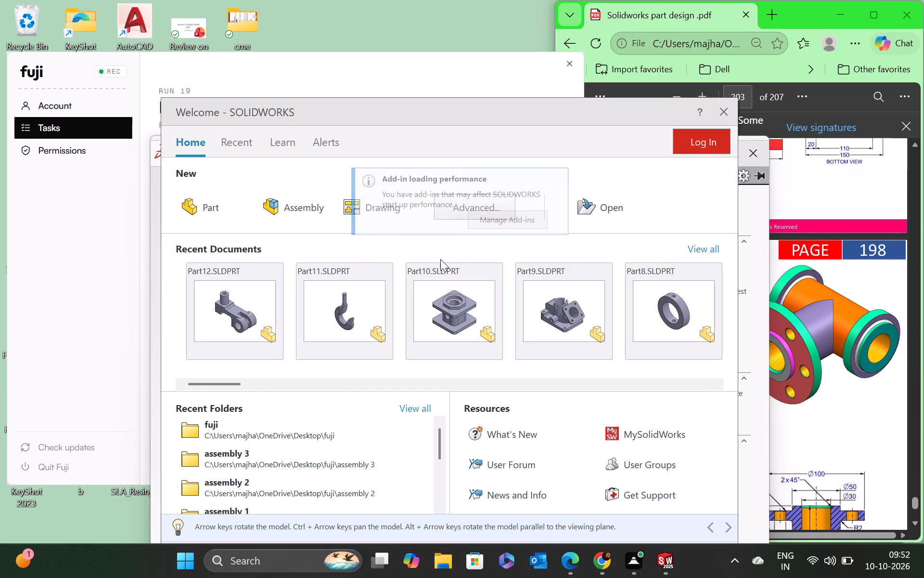
click(216, 202)
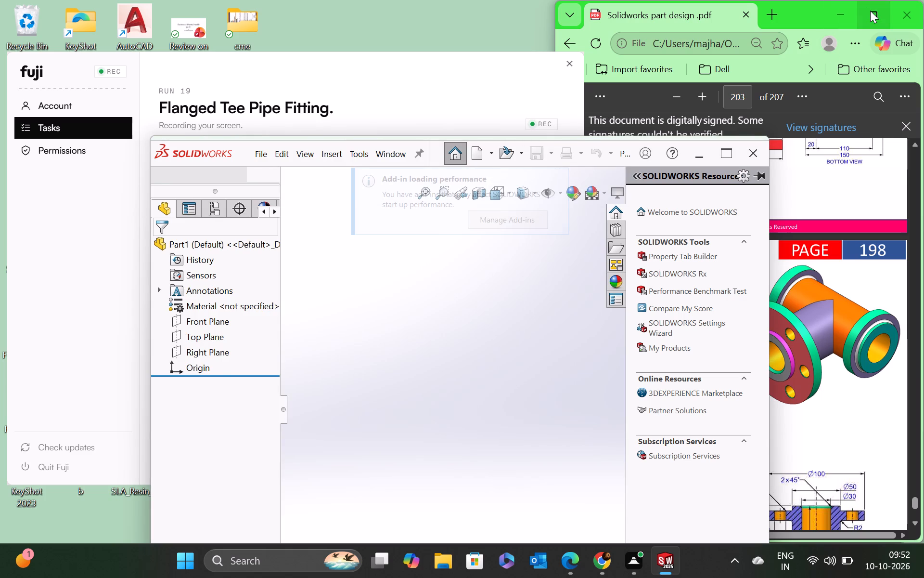
Arrange the SOLIDWORKS part window side by side with the Exercise-198 PDF drawing.
click(901, 112)
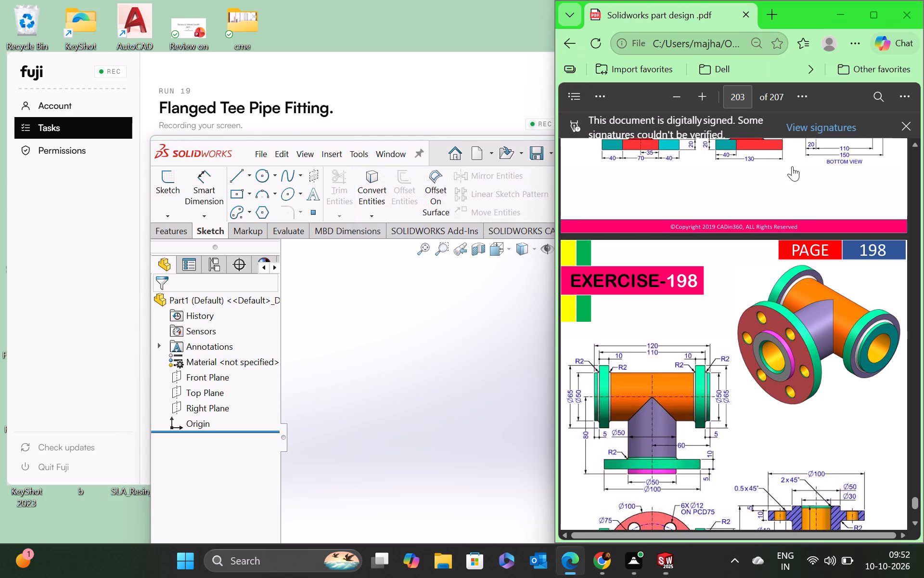
click(224, 310)
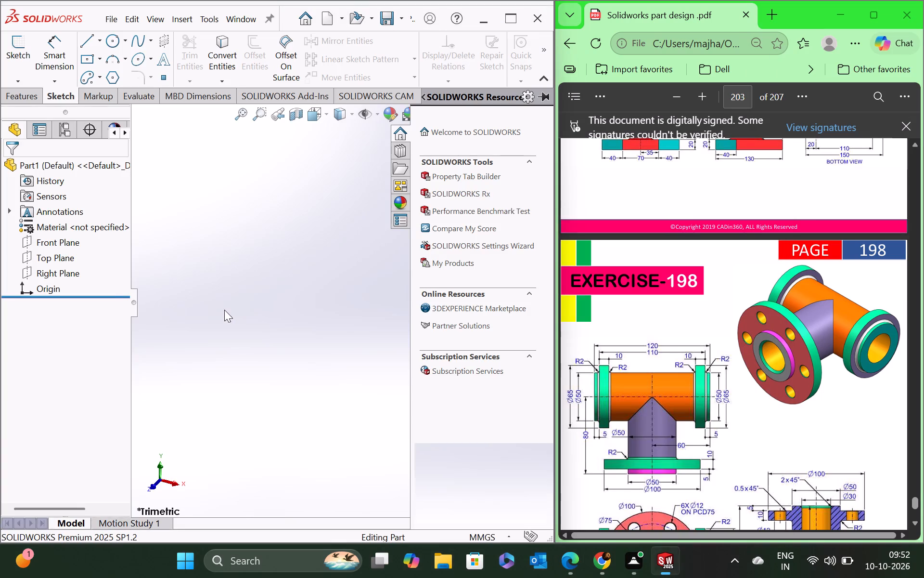
Start a sketch on the Right Plane and draw a circle about 58 mm in diameter centred on the origin.
click(13, 61)
scroll(725, 380, down, 2)
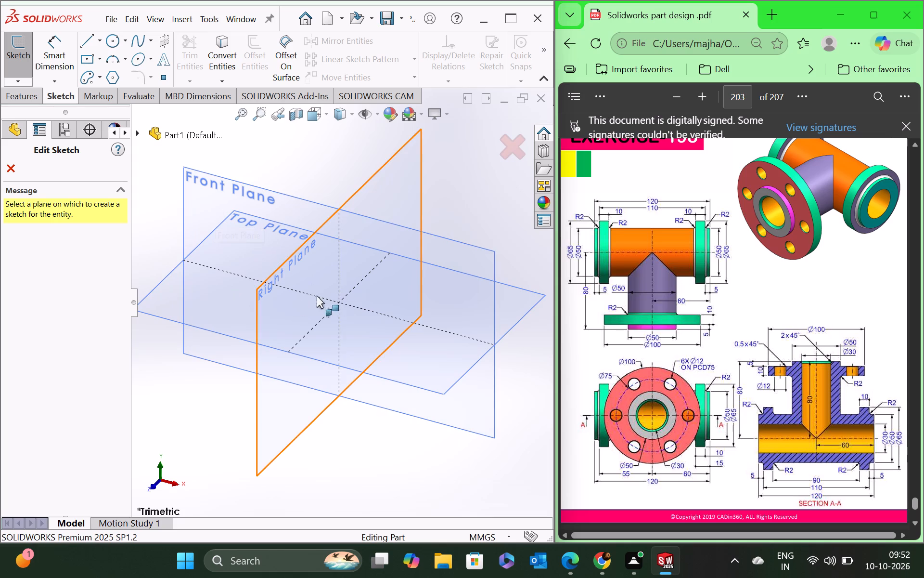
click(298, 300)
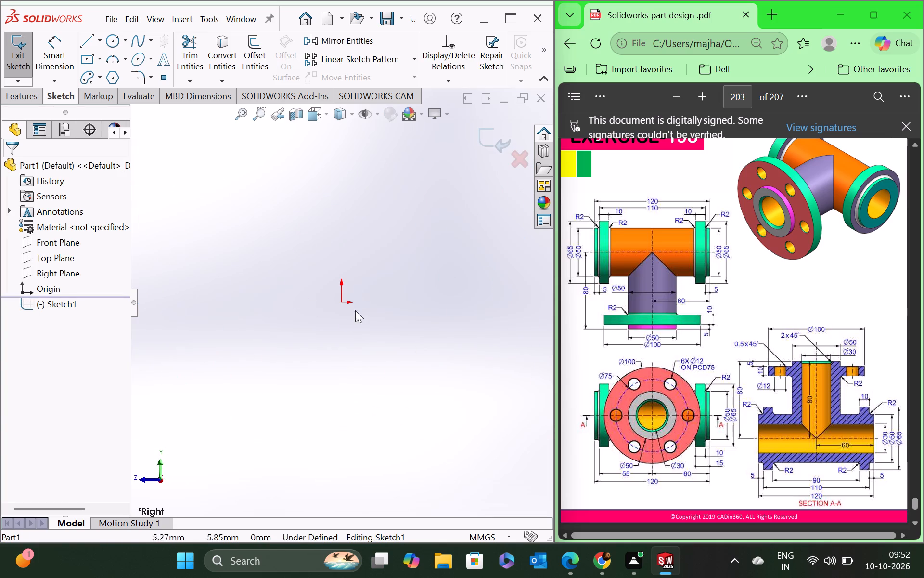
click(115, 43)
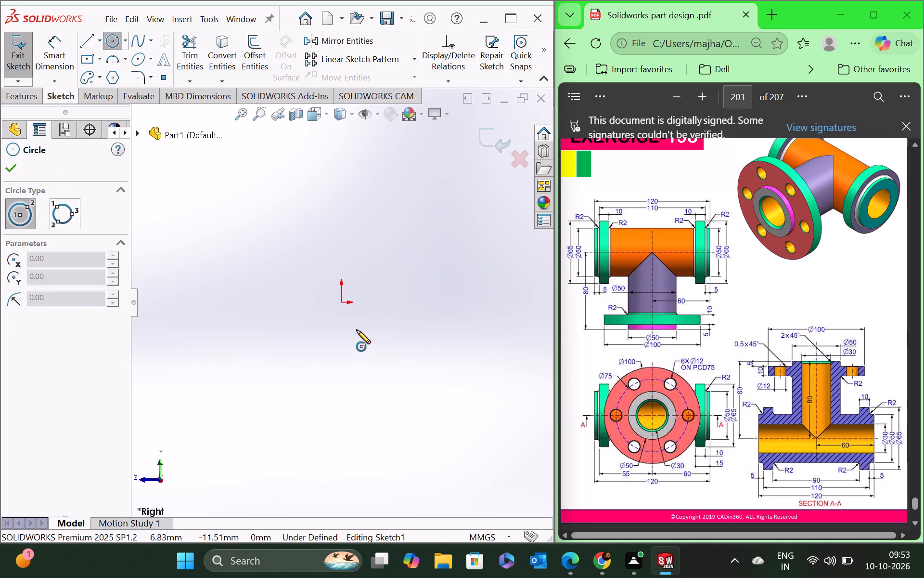
click(341, 302)
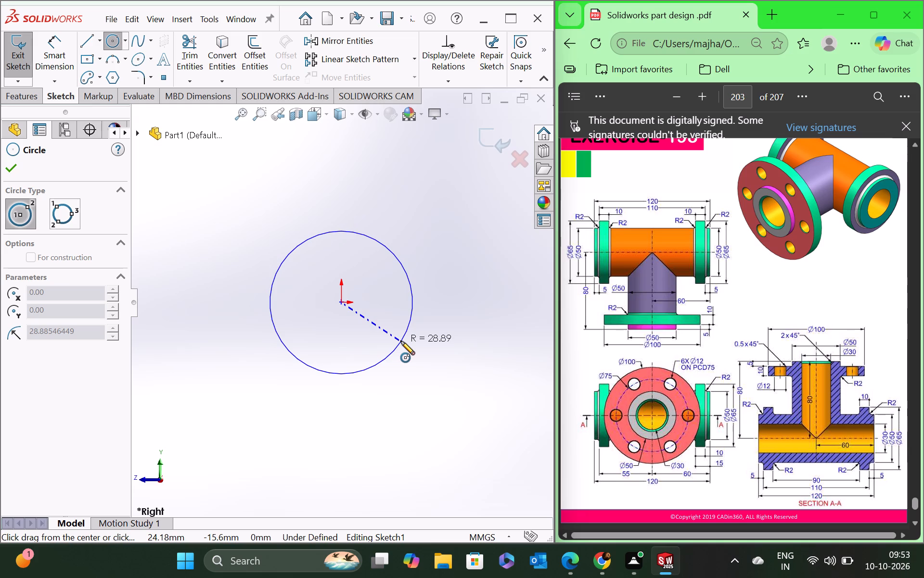
click(401, 341)
key(Escape)
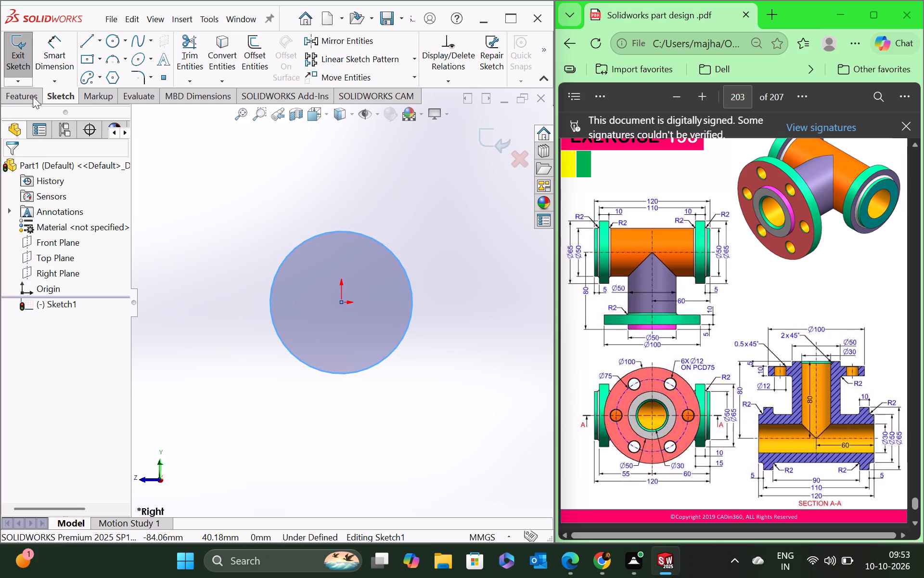
Dimension the circle's diameter as 50 mm.
click(52, 62)
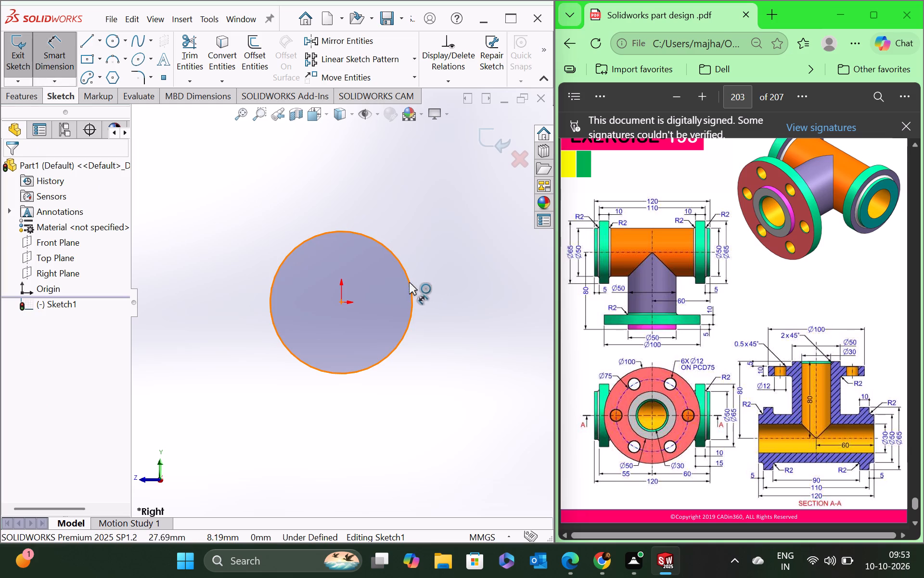
click(409, 282)
click(482, 285)
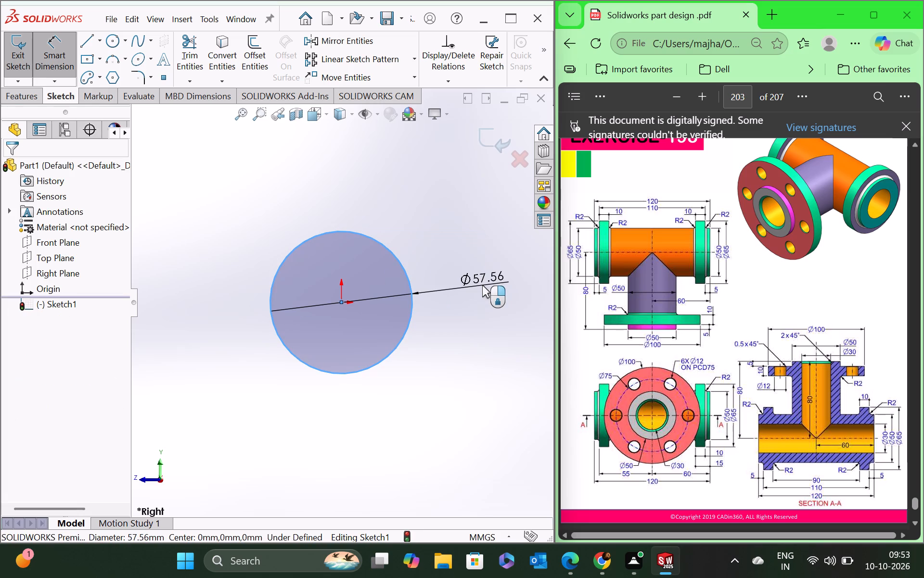
text(50)
key(Return)
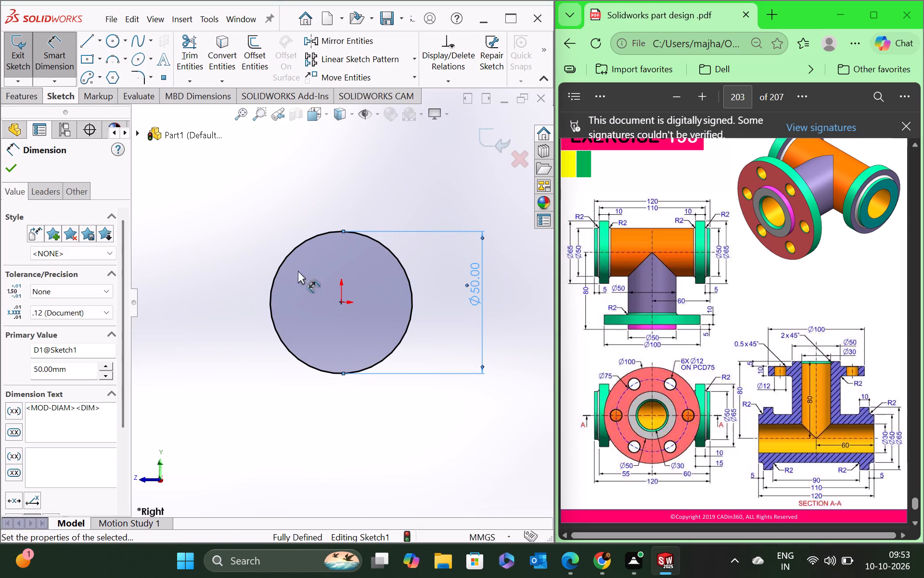
click(8, 171)
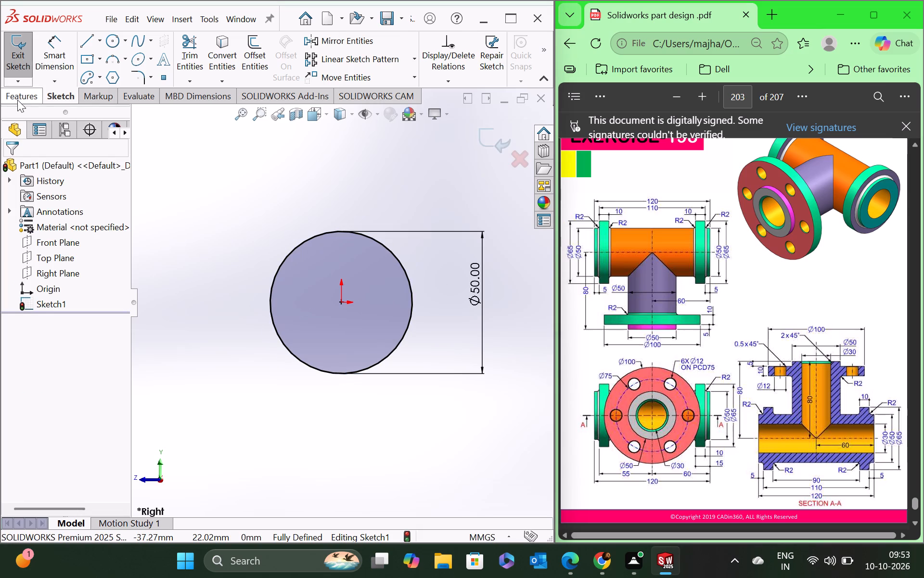
Extrude the circle as a boss with a Mid Plane end condition and a 120 mm depth.
click(18, 99)
click(19, 66)
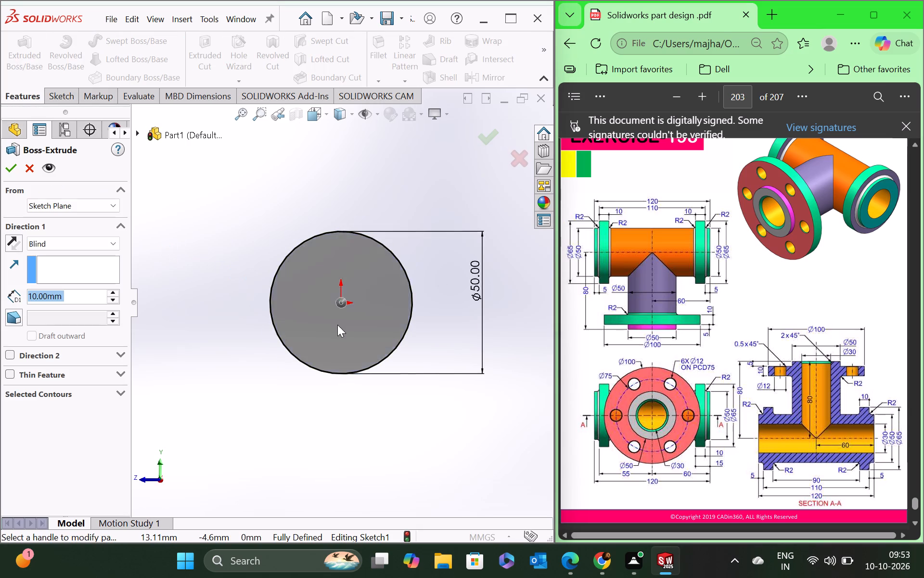
click(61, 239)
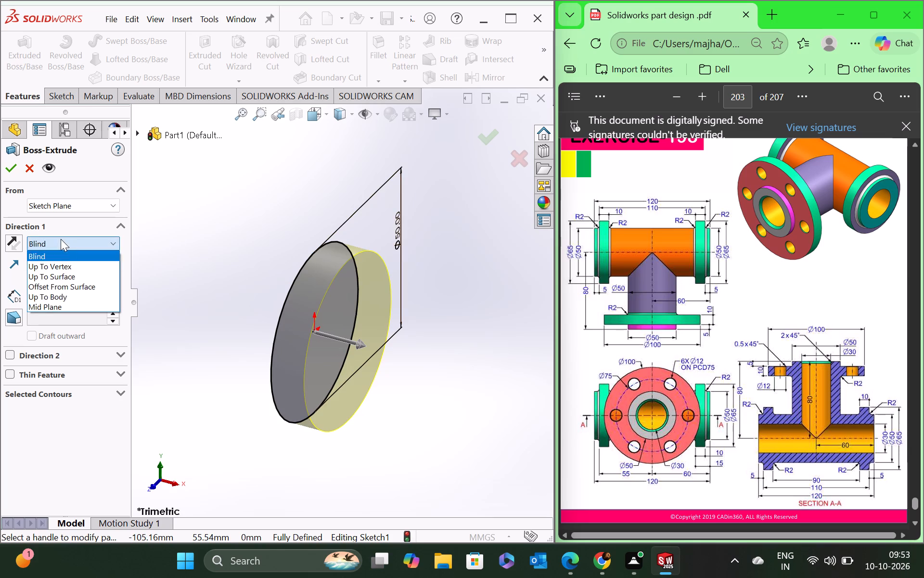
click(66, 311)
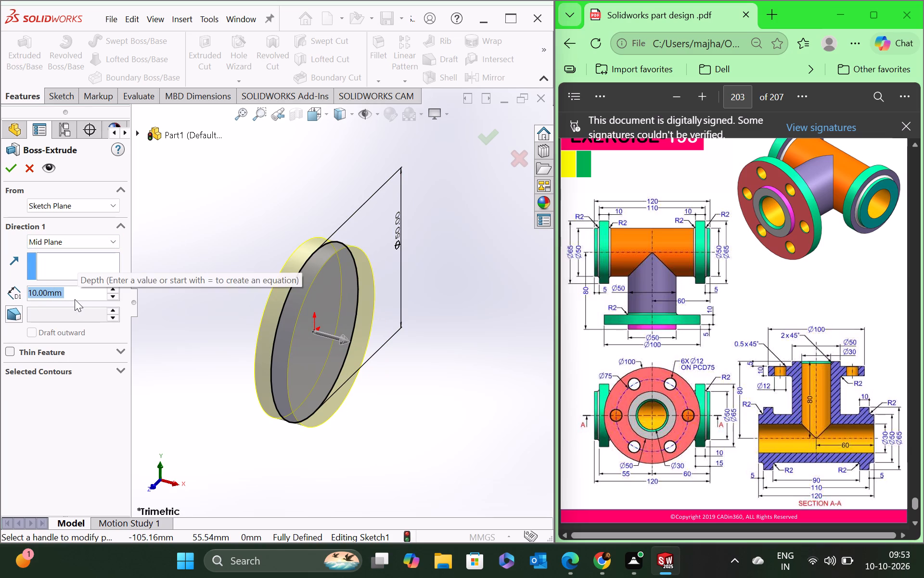
double_click(78, 296)
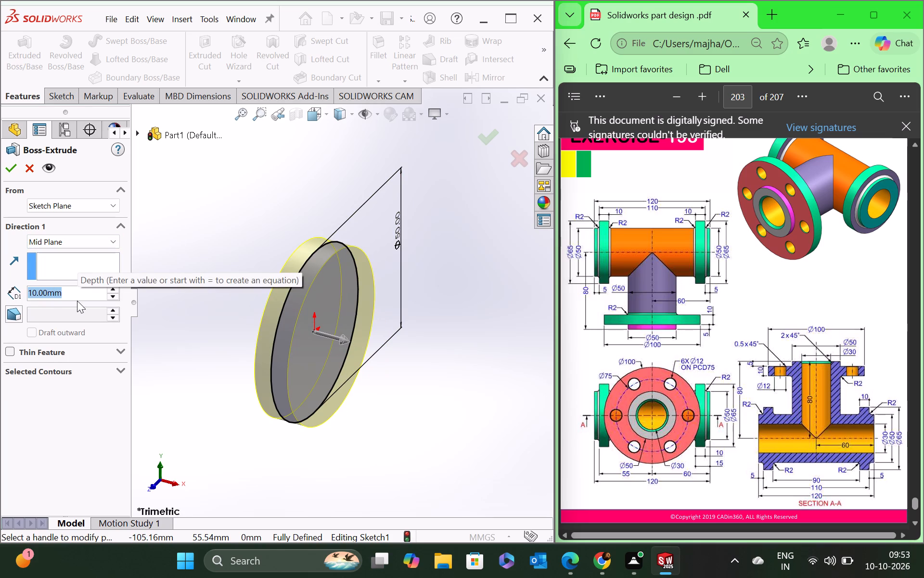
text(120)
key(Return)
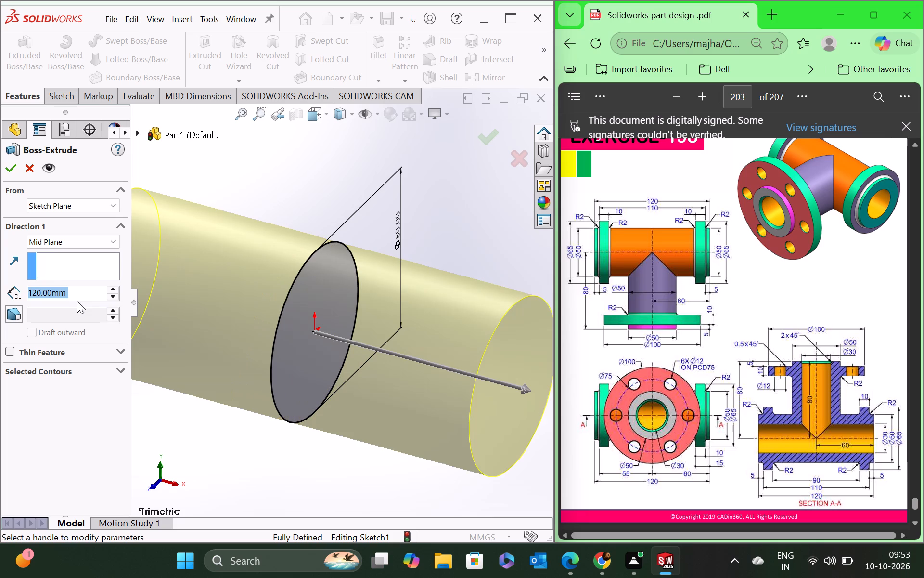
click(9, 169)
Sketch a circle about 75 mm in diameter, centred on the origin, on the cylinder's positive-X end face.
scroll(270, 335, up, 2)
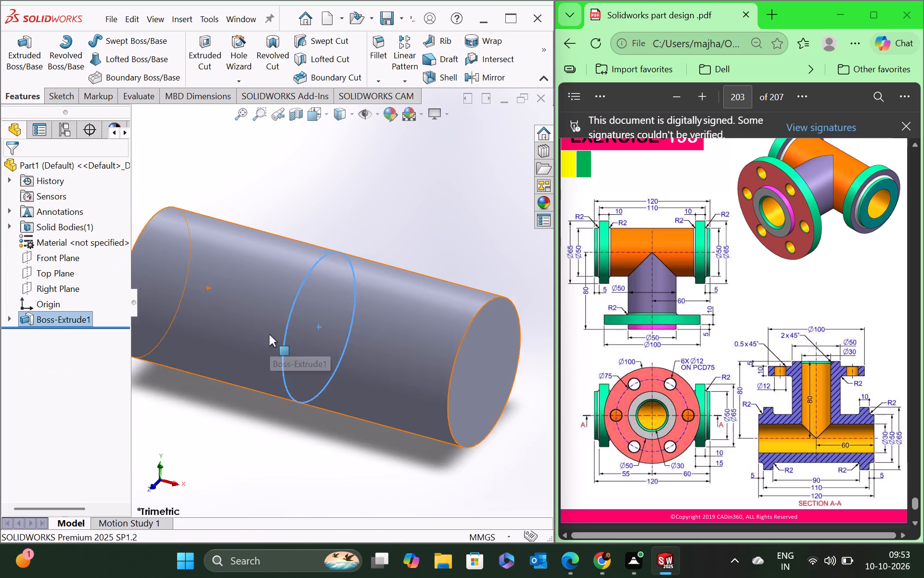
scroll(269, 334, up, 3)
middle_drag(372, 388, 311, 404)
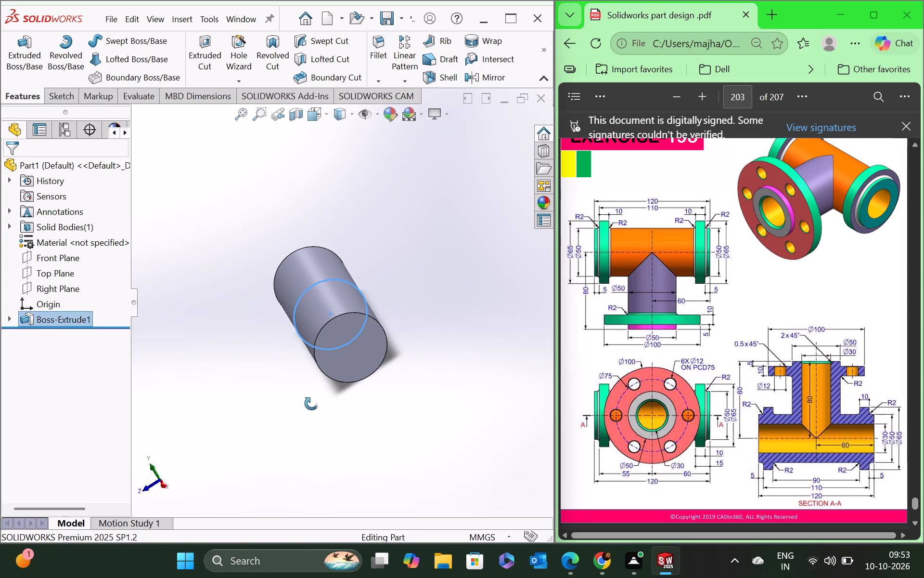
middle_drag(311, 404, 300, 402)
scroll(302, 391, down, 2)
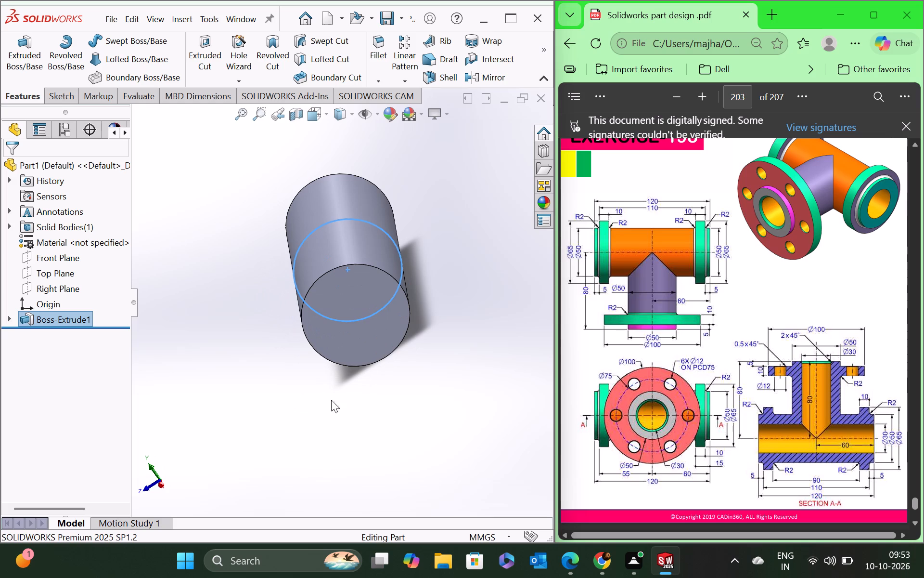
middle_drag(333, 408, 339, 398)
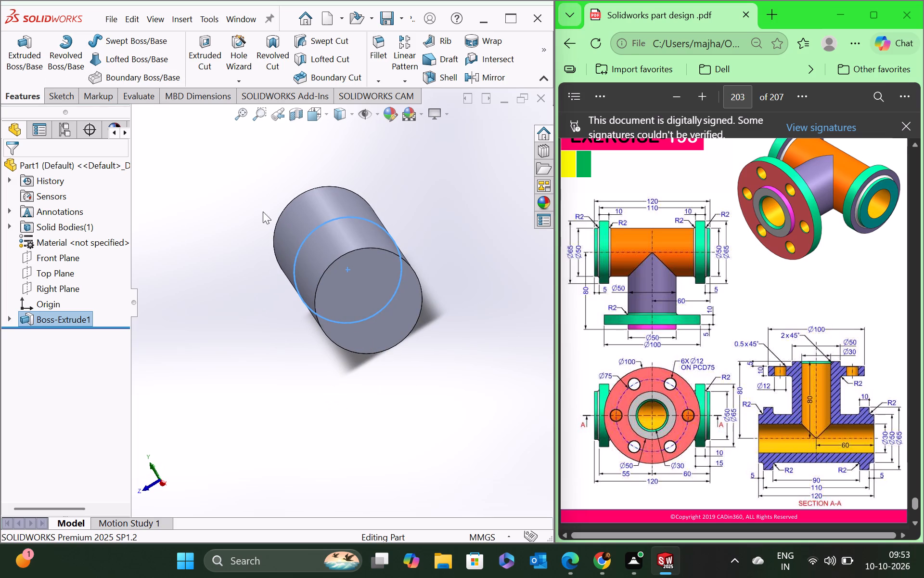
right_click(361, 278)
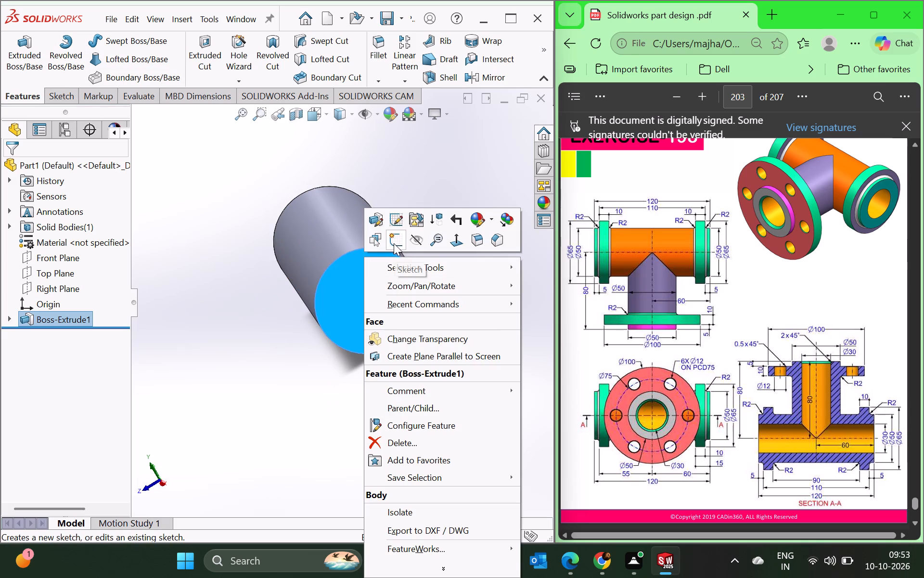
click(393, 243)
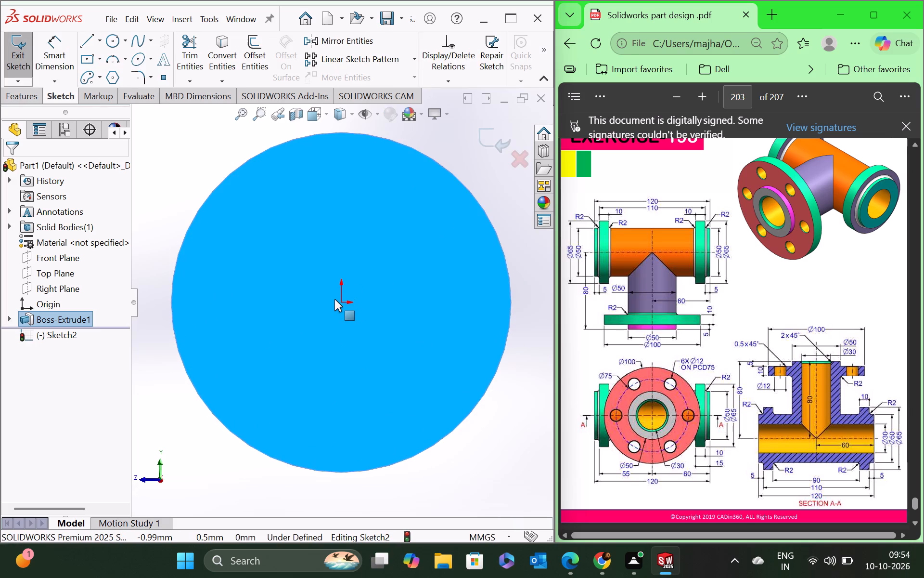
scroll(334, 299, up, 5)
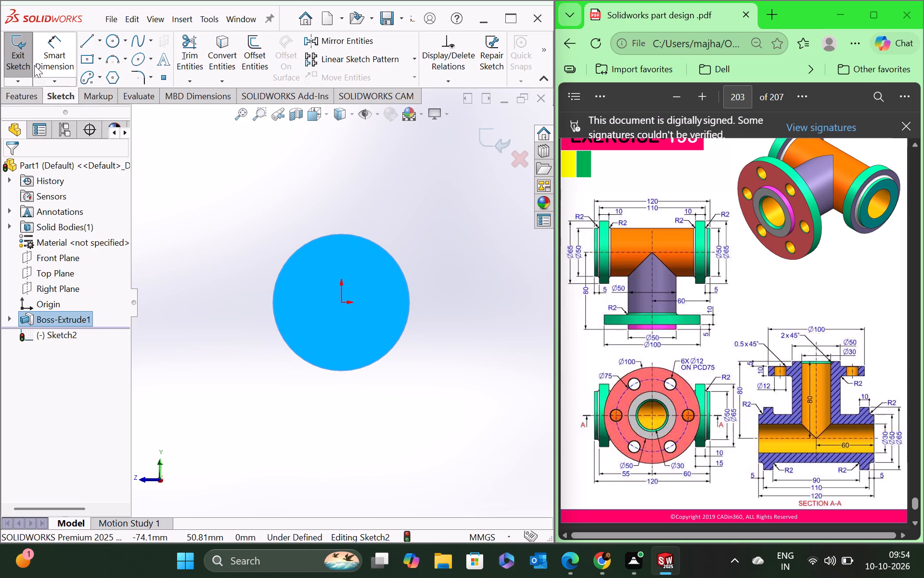
click(108, 41)
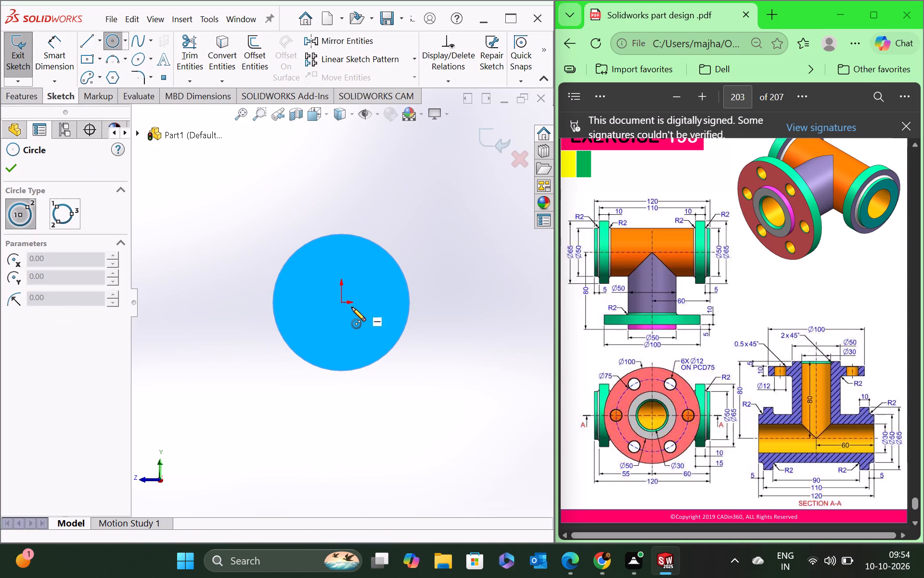
click(343, 301)
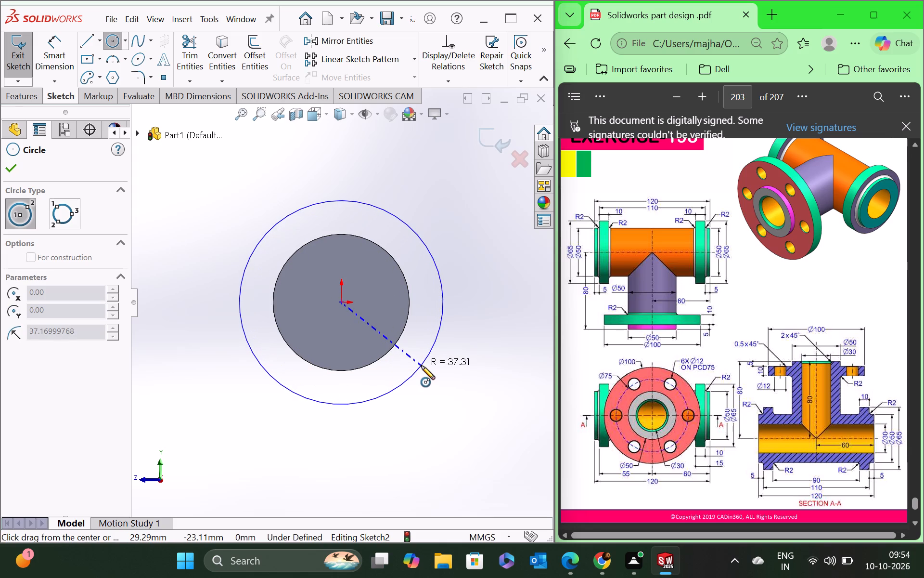
click(422, 365)
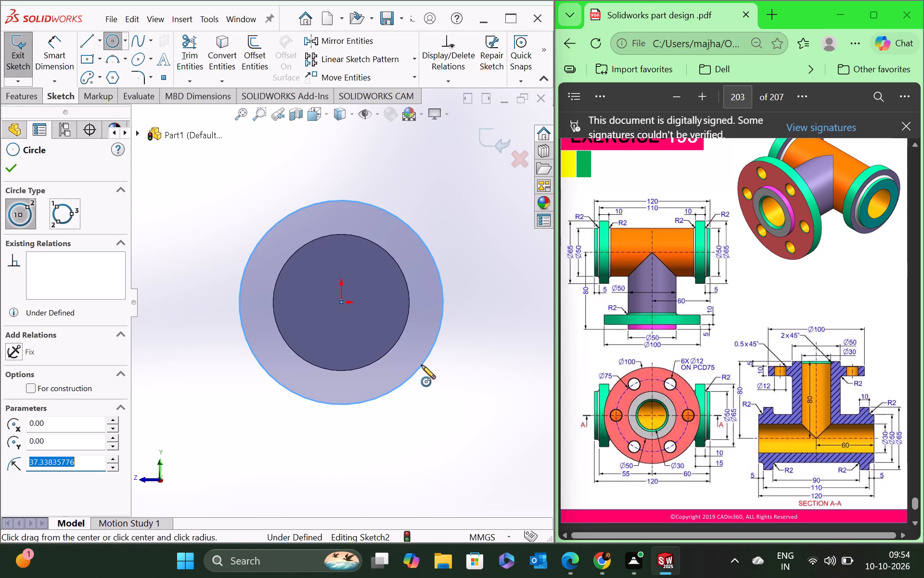
Dimension the new circle's diameter on the end face as 65 mm.
click(57, 55)
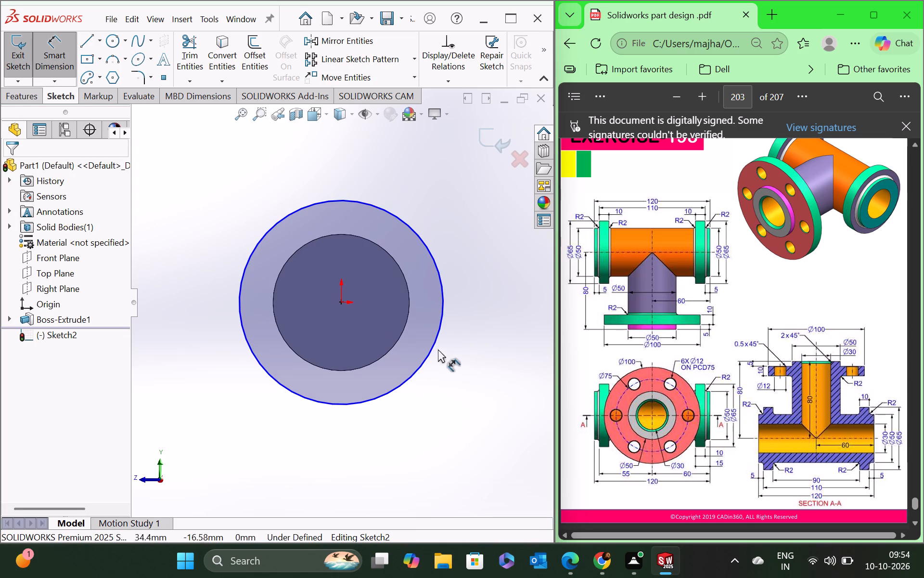
click(434, 343)
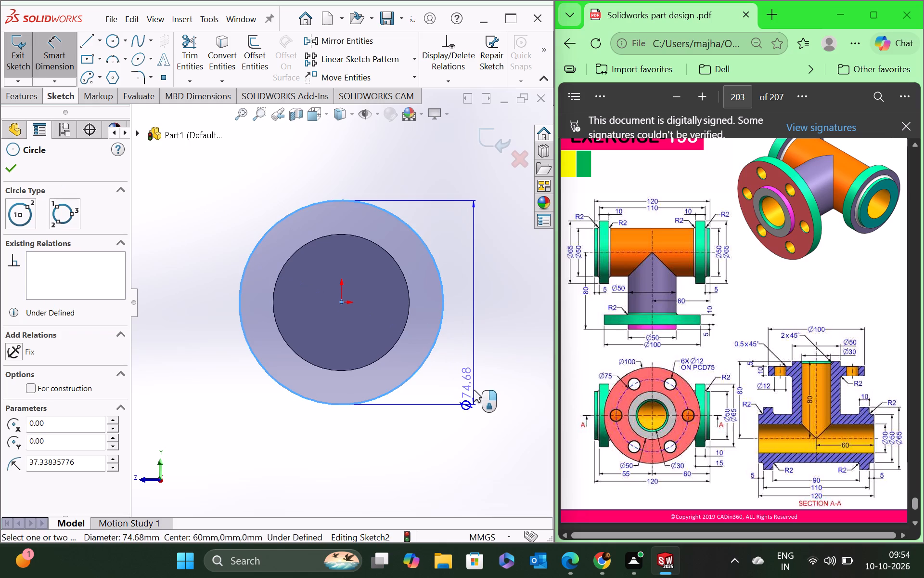
click(474, 390)
text(65)
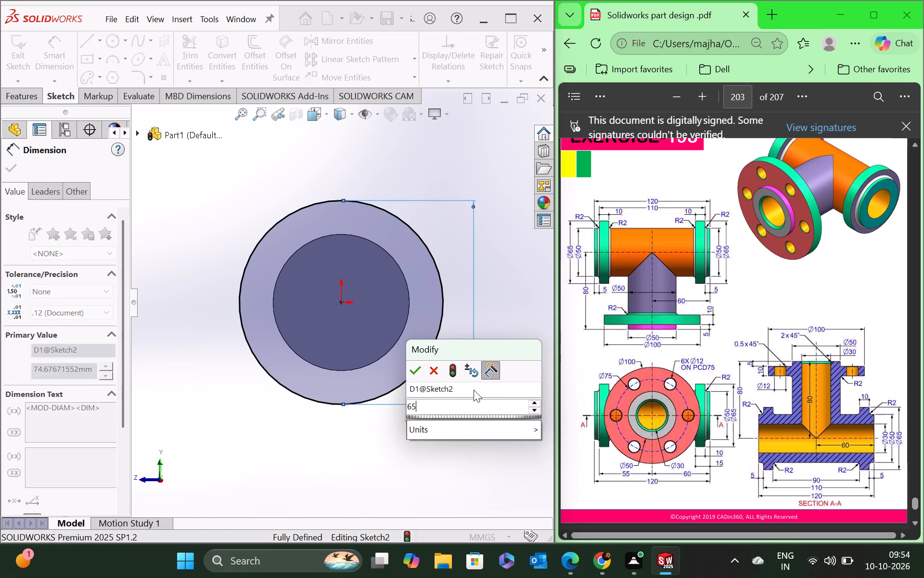
key(Return)
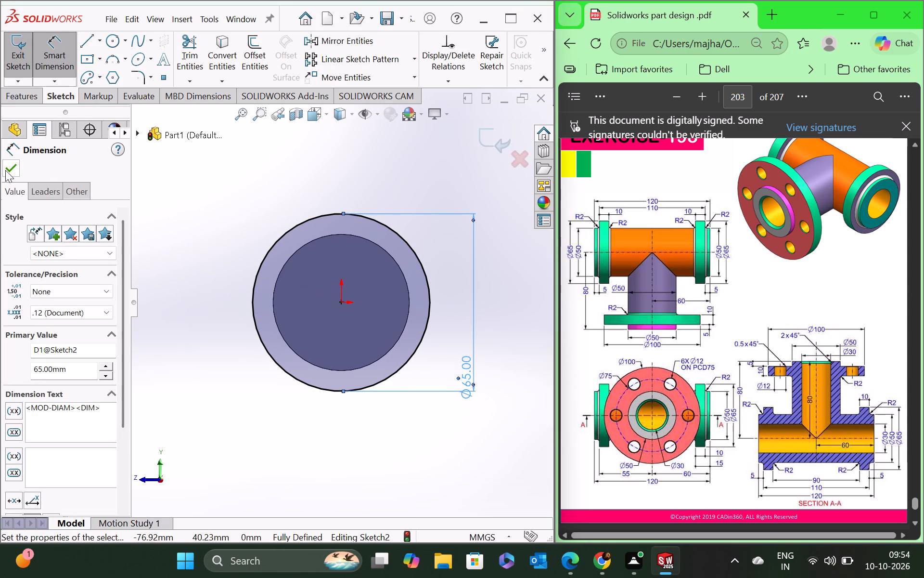
click(7, 169)
Convert the cylinder's circular end edge into the sketch as an inner circle using Convert Entities.
click(220, 62)
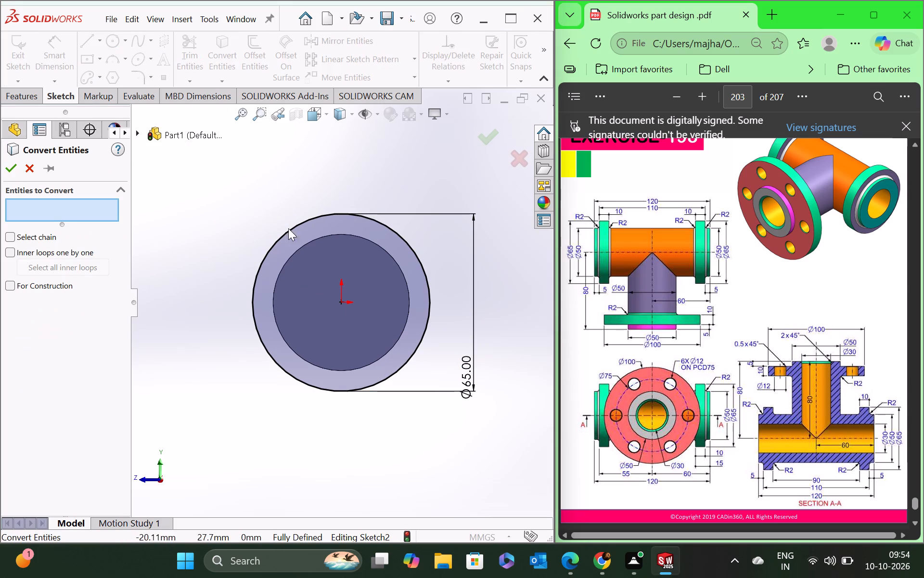
click(307, 244)
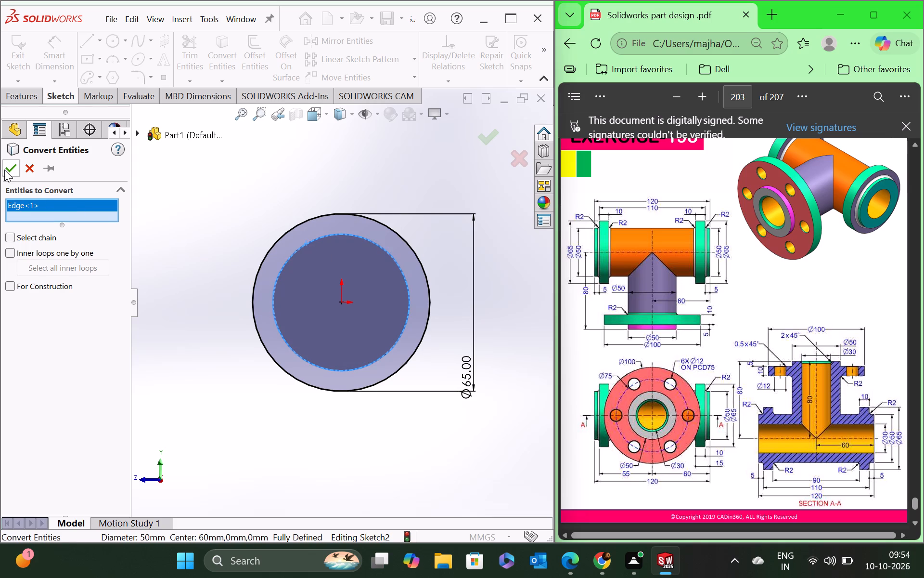
click(6, 168)
scroll(265, 341, up, 2)
scroll(288, 374, down, 2)
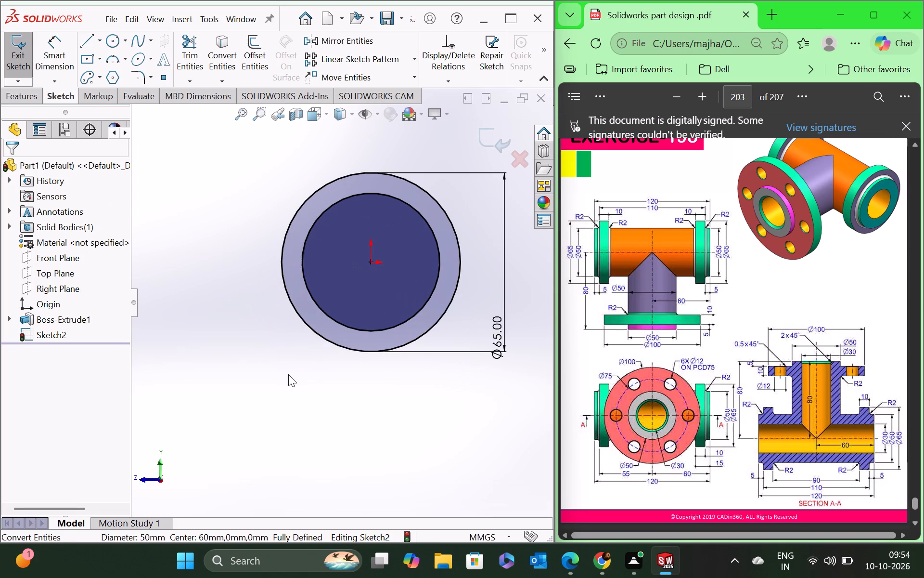
Start a boss extrusion of the ring profile on the pipe's end face, with a Blind end condition.
click(29, 94)
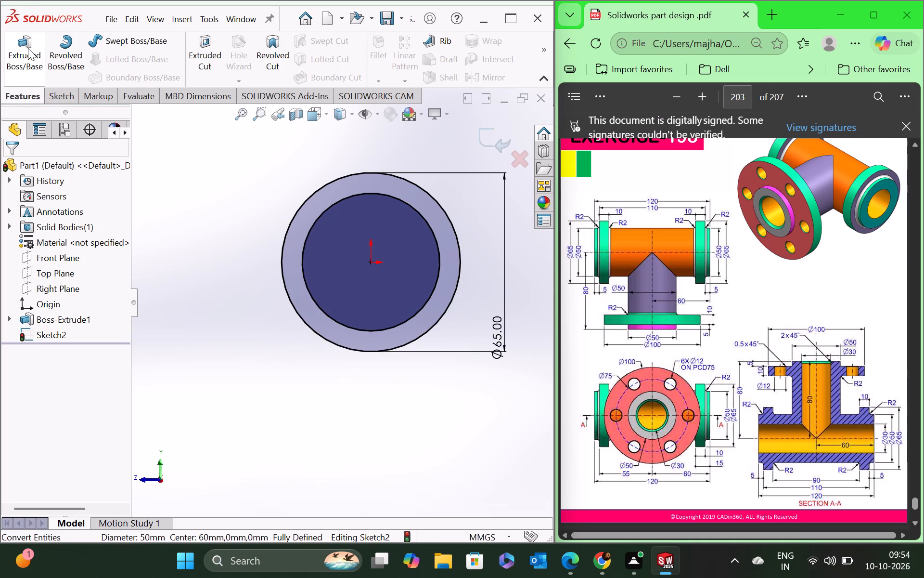
click(28, 48)
scroll(234, 349, up, 2)
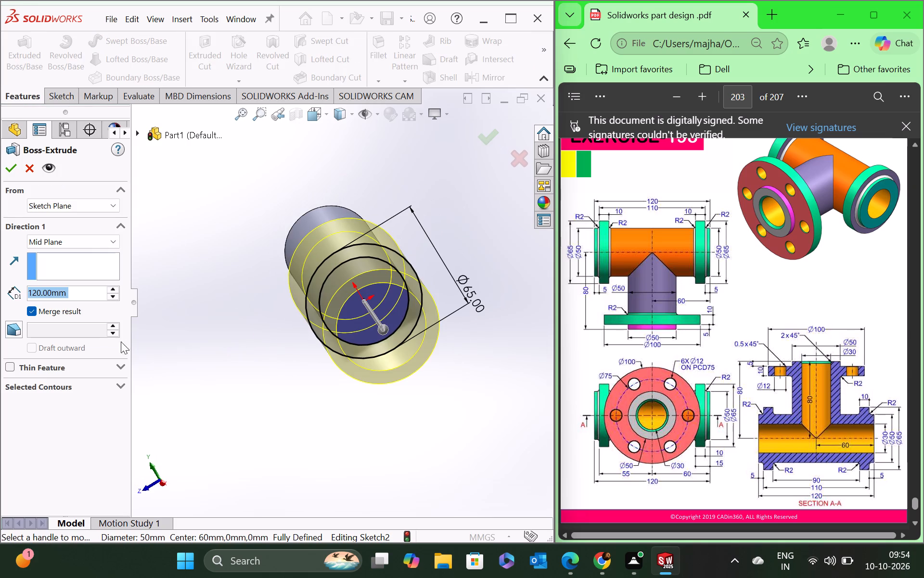
click(94, 240)
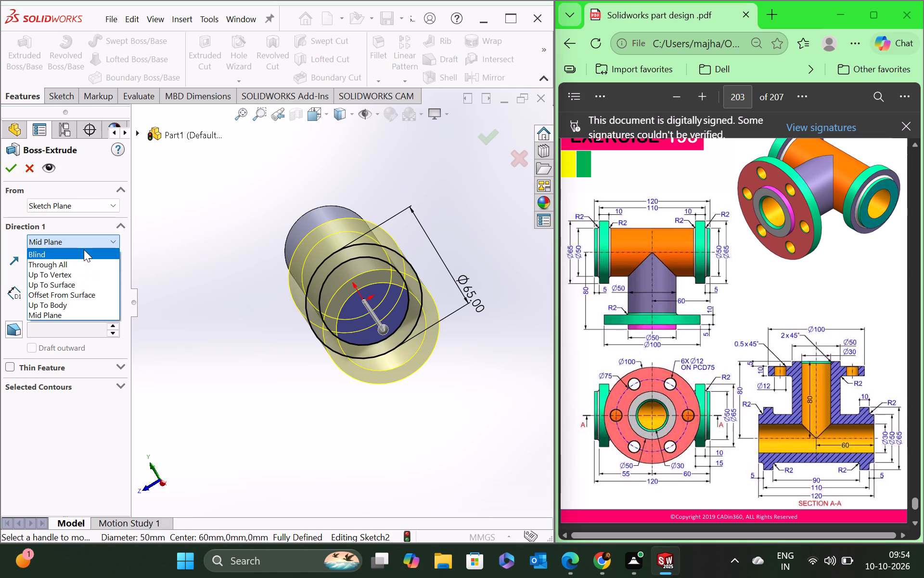
click(84, 255)
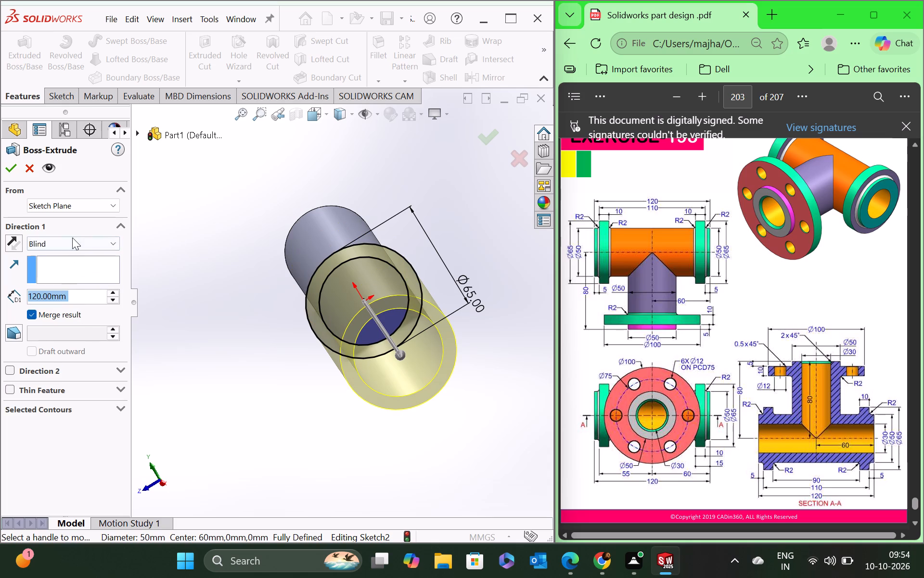
Set the flange extrusion to start from an Offset of 5 mm from the sketch plane and check the preview's offset direction.
click(74, 202)
click(69, 254)
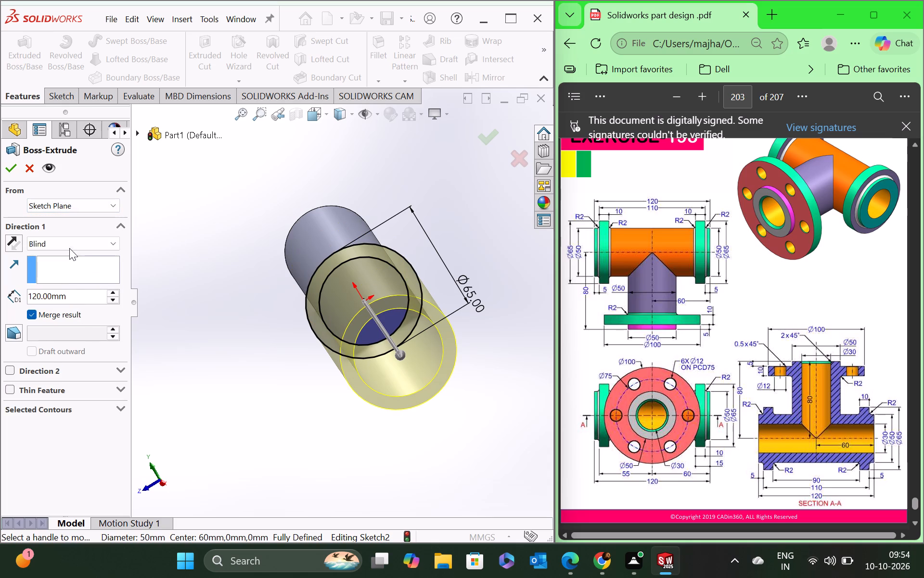
click(80, 206)
click(75, 250)
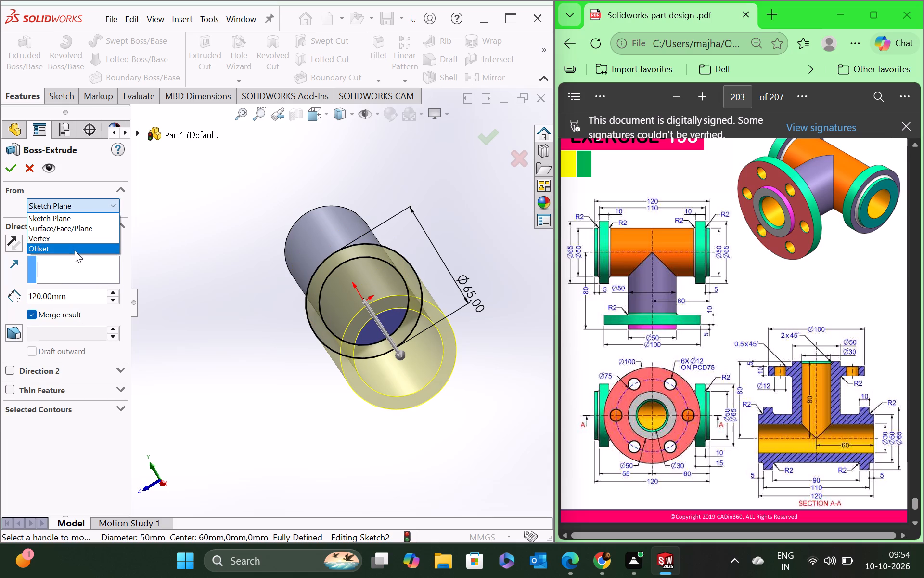
scroll(122, 310, up, 1)
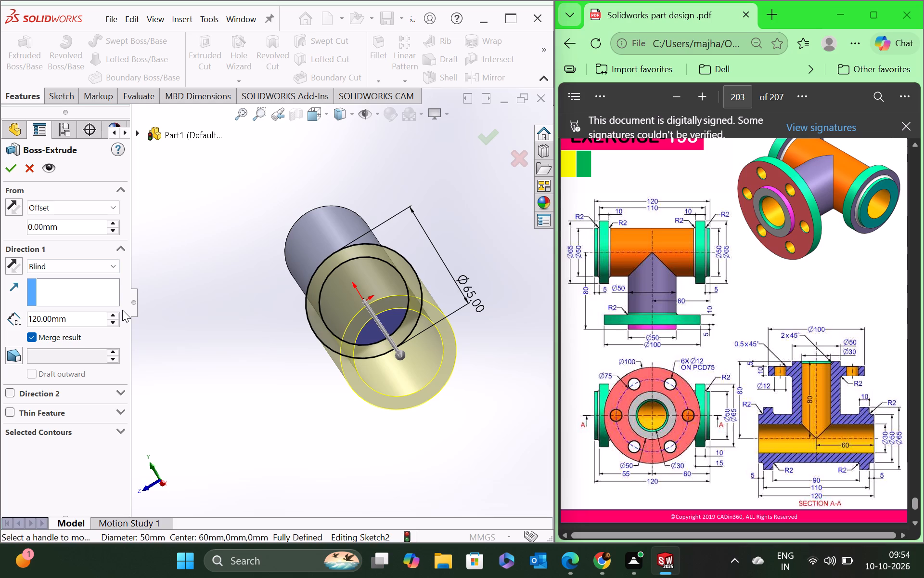
scroll(122, 310, down, 1)
double_click(70, 227)
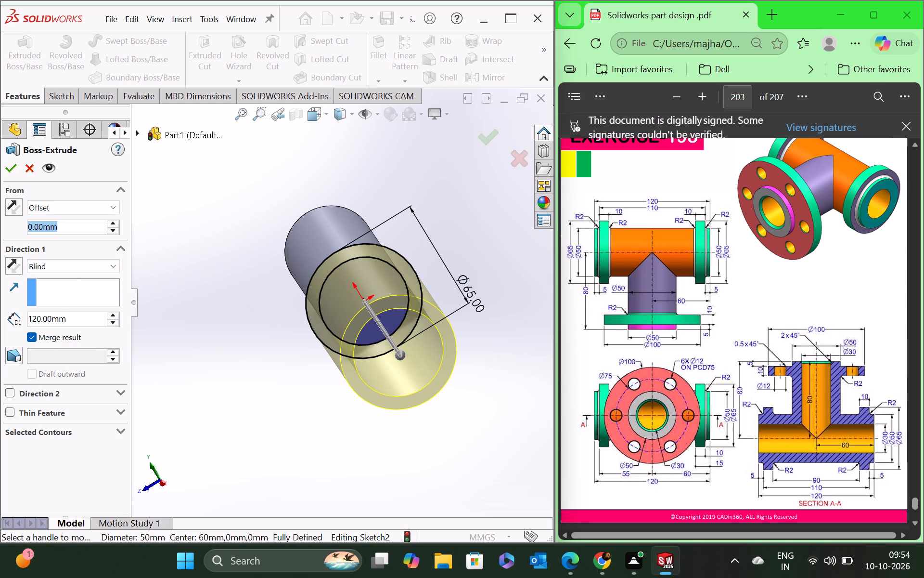
key(5)
key(Return)
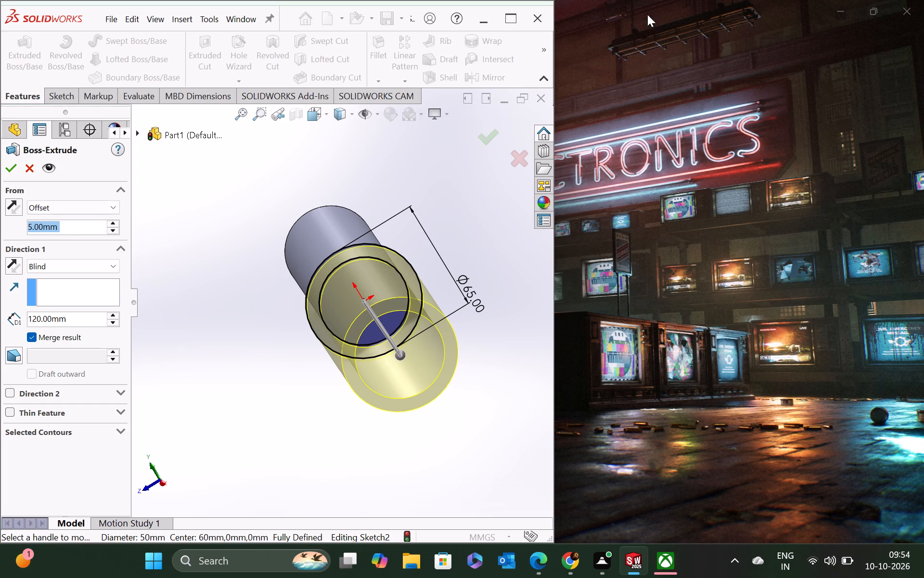
click(923, 0)
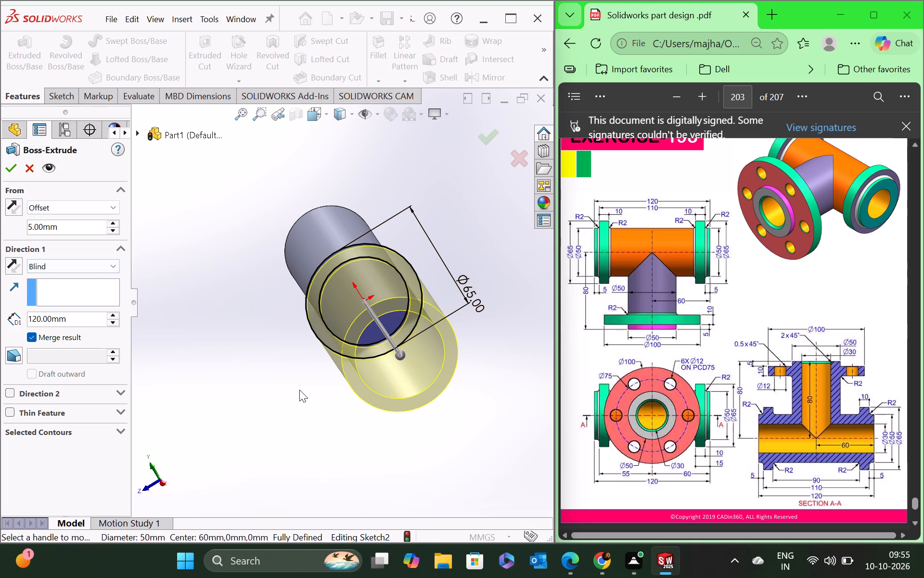
middle_drag(299, 390, 380, 376)
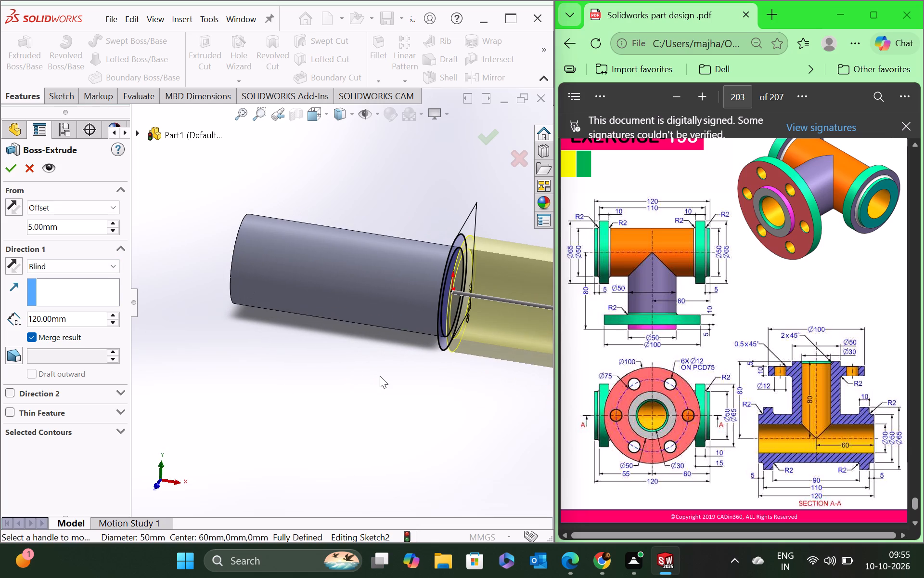
scroll(464, 302, down, 3)
middle_drag(338, 421, 376, 418)
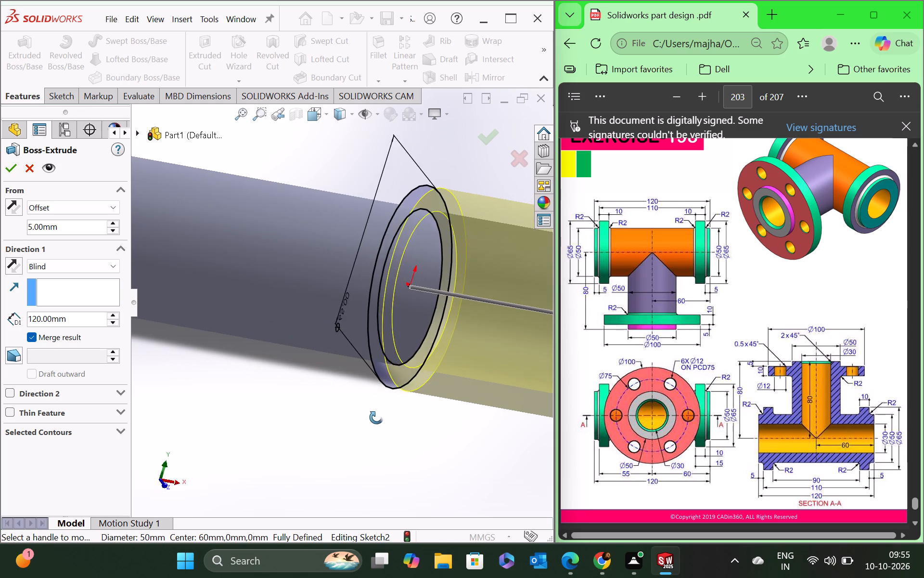
middle_drag(376, 418, 352, 407)
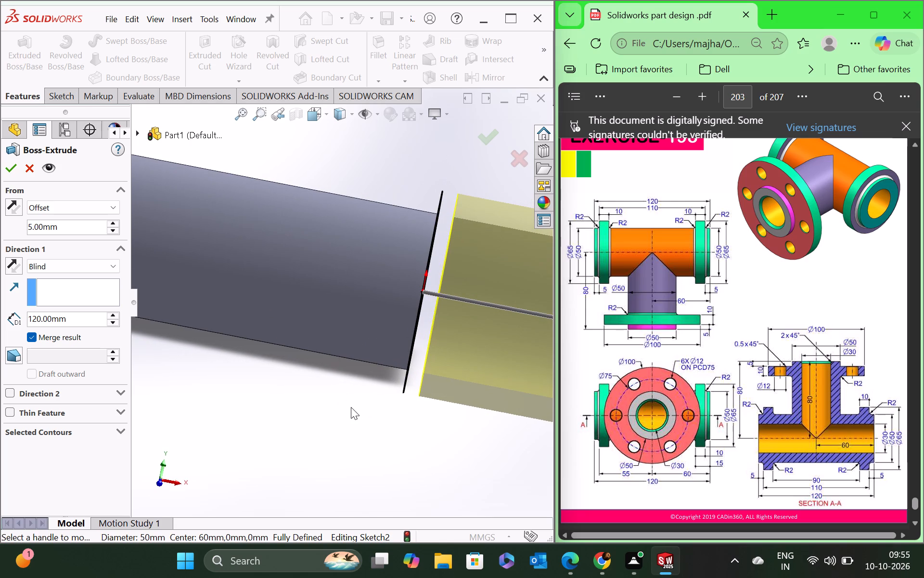
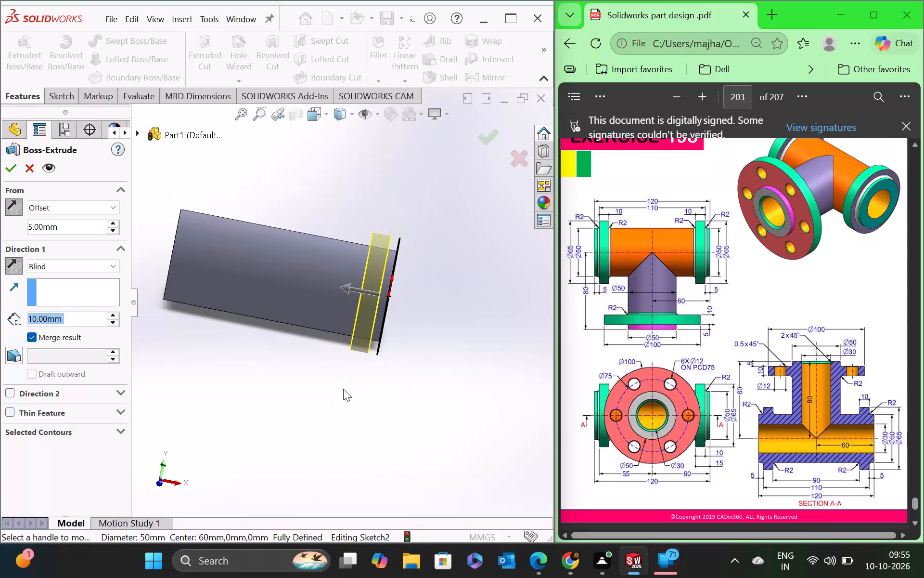
Complete the offset flange ring extrusion with a 10 mm Blind depth.
click(12, 171)
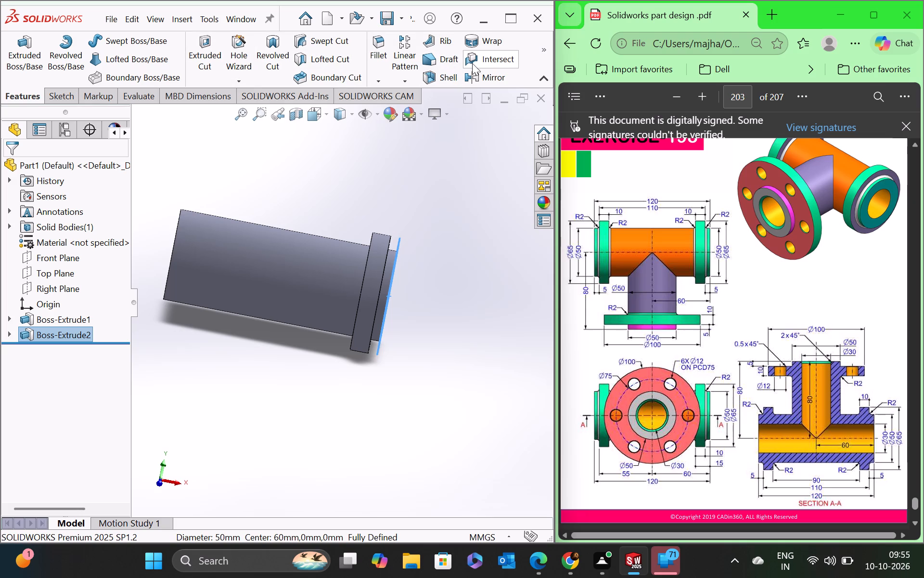
Mirror the flange extrusion about the Right Plane onto the opposite end of the pipe.
click(483, 76)
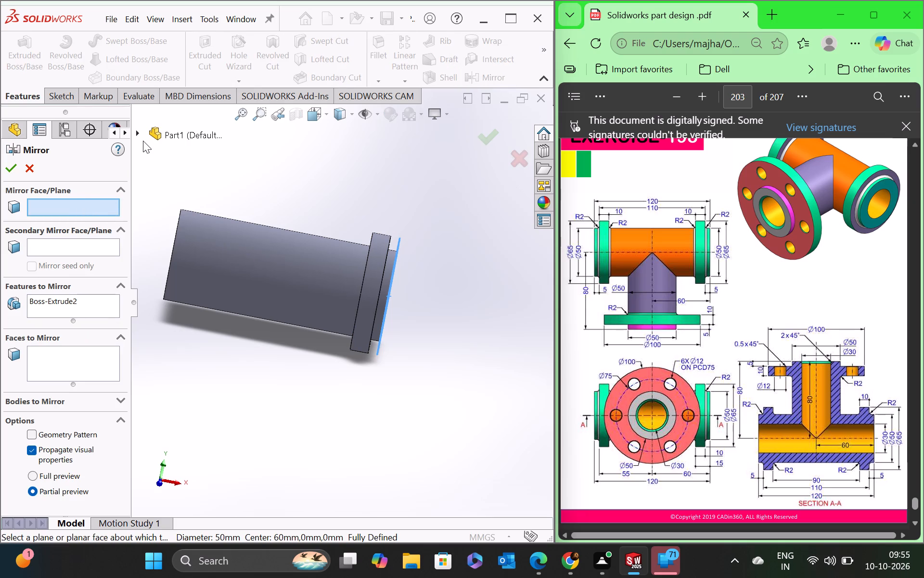
click(136, 131)
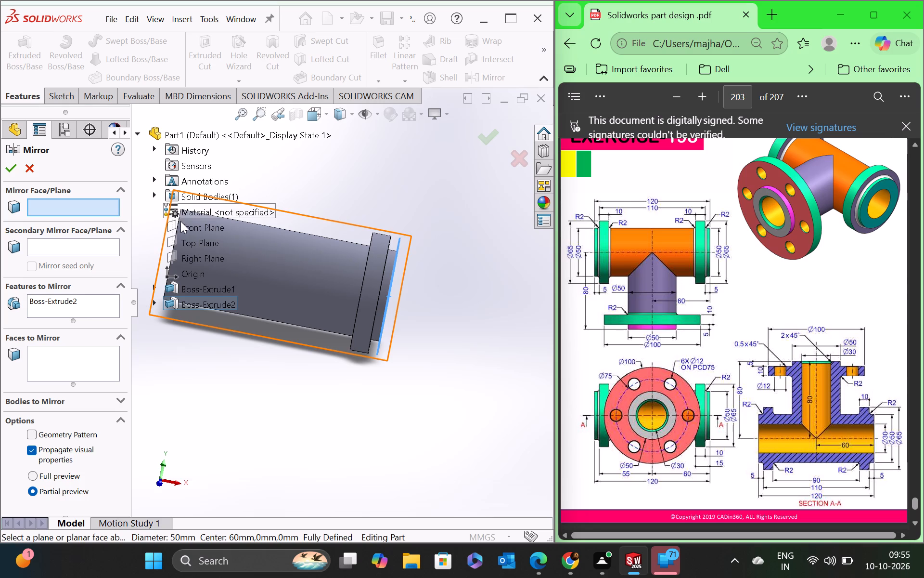
click(190, 257)
click(8, 167)
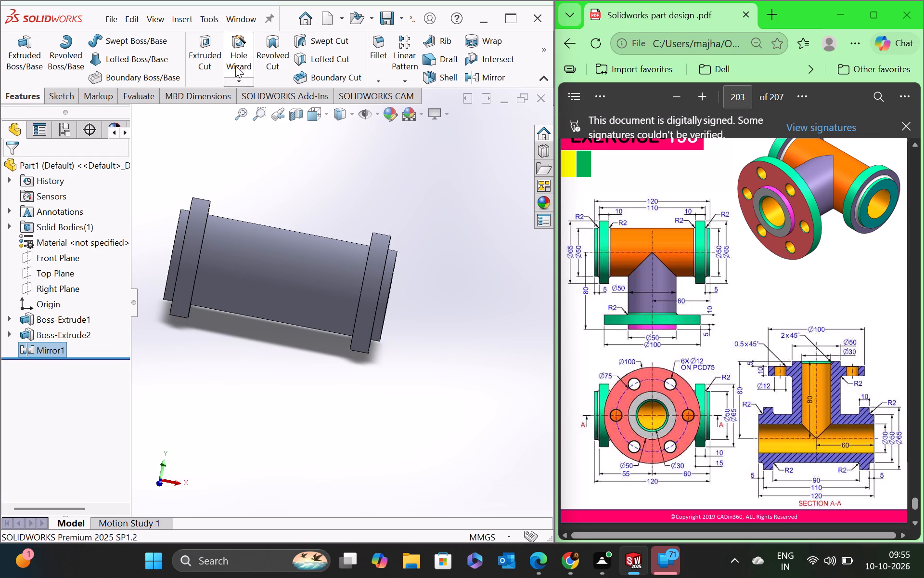
Sketch two concentric circles on the Top Plane, centred on the origin, with radii of about 25 mm and 13 mm.
right_click(42, 270)
click(54, 249)
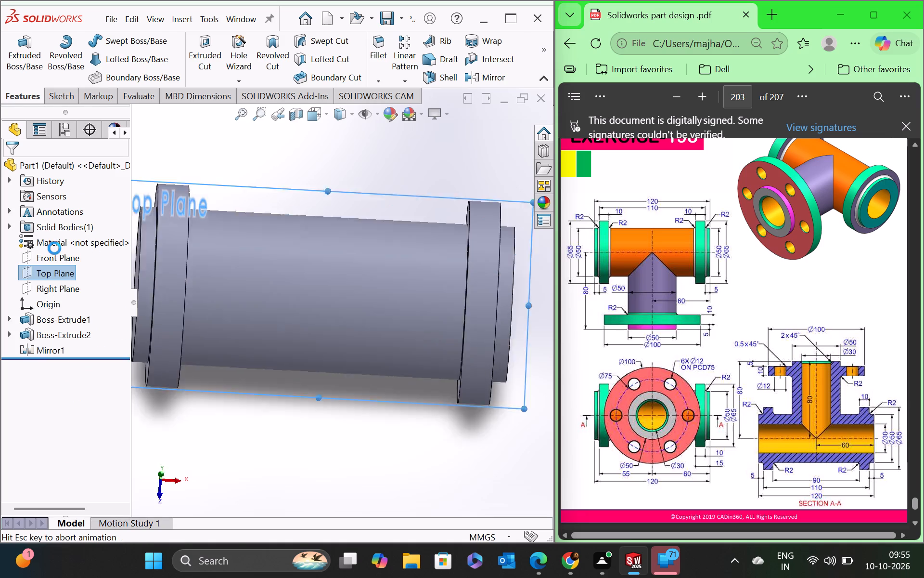
scroll(385, 341, up, 5)
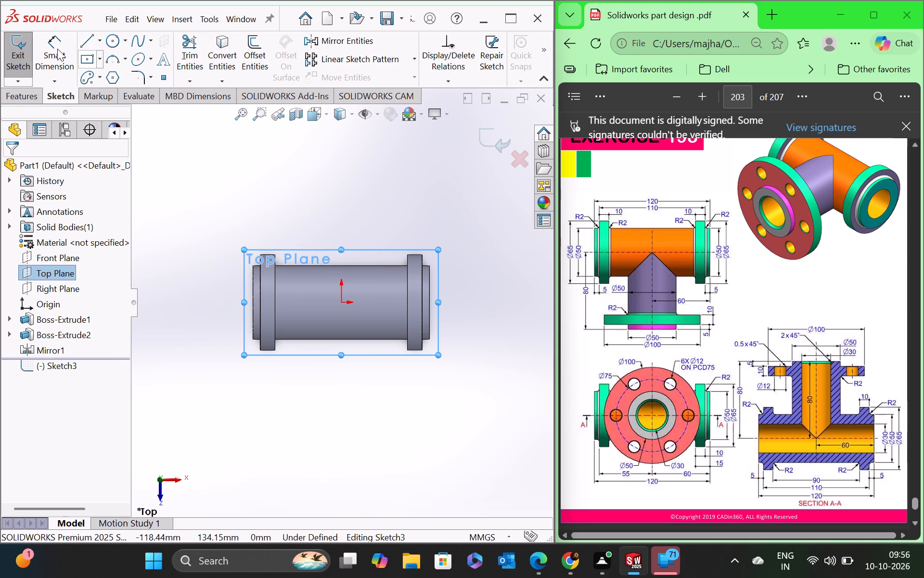
click(109, 39)
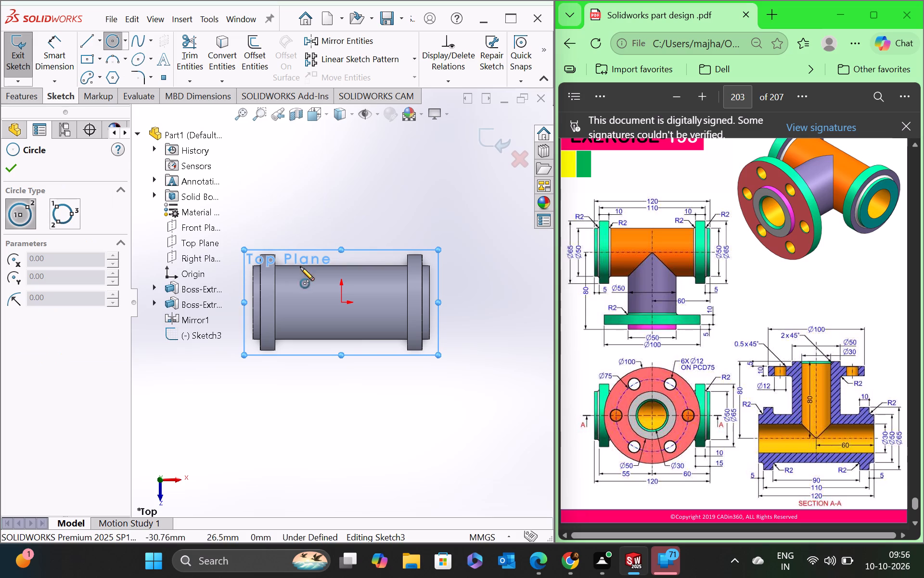
click(343, 302)
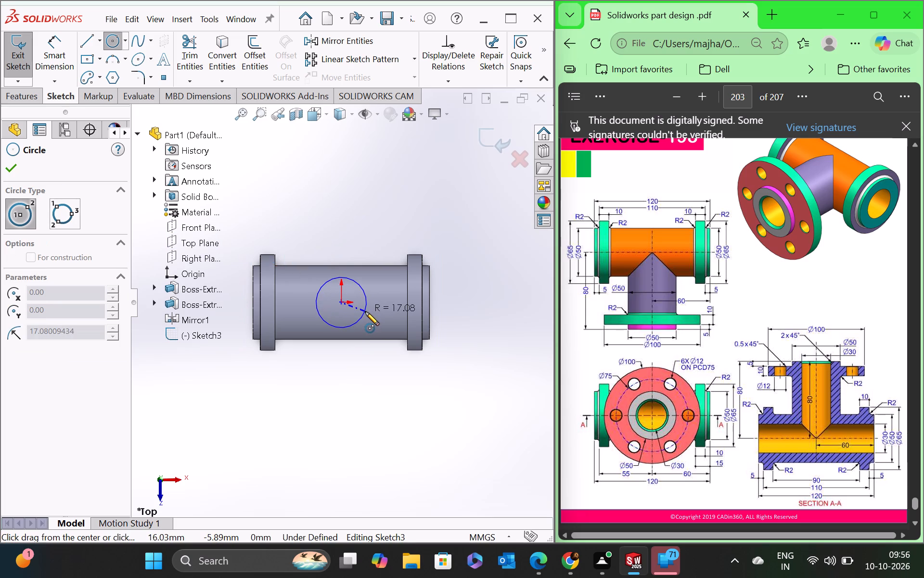
click(342, 266)
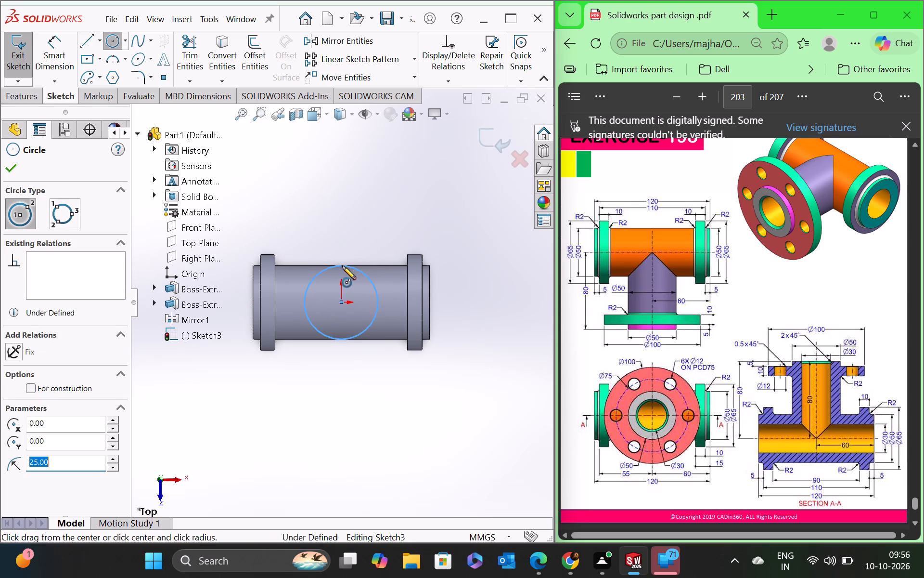
click(342, 301)
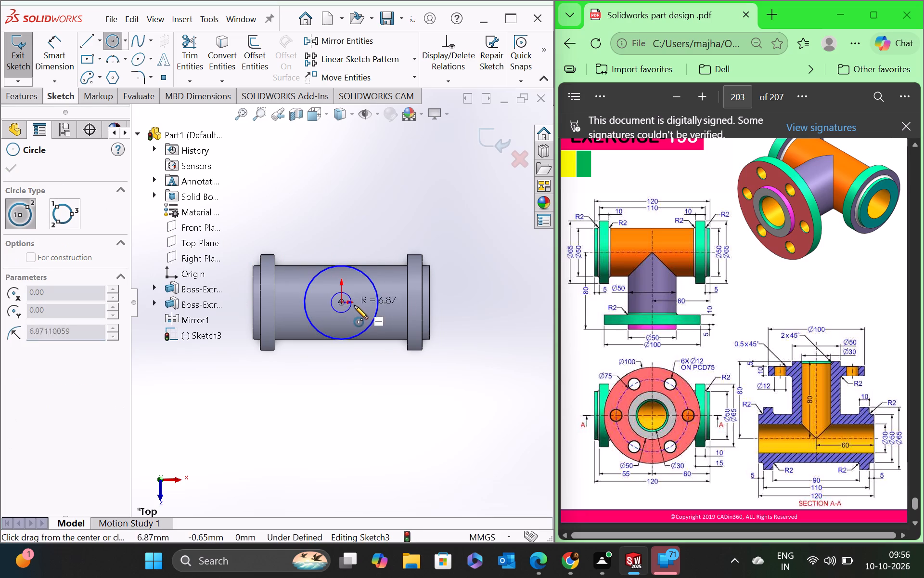
click(359, 310)
key(Escape)
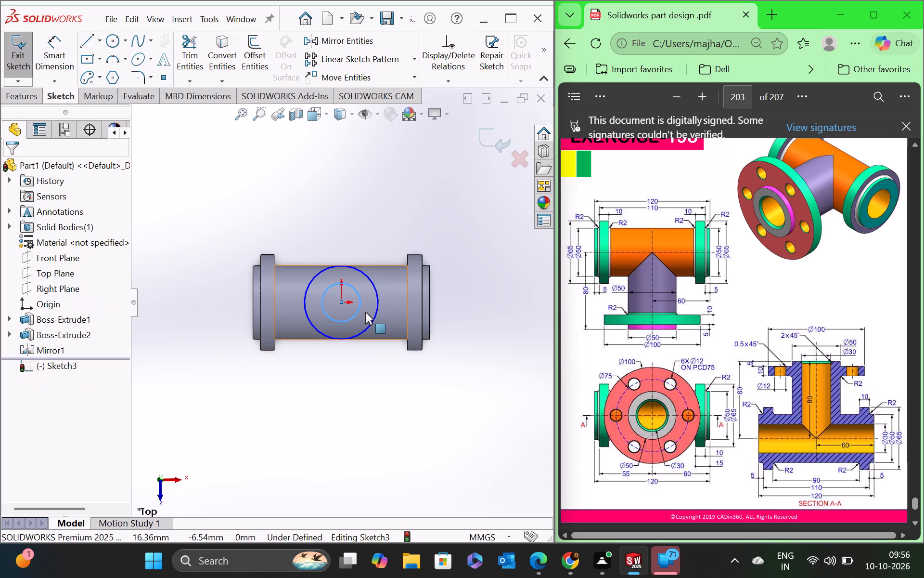
Dimension the diameters of the concentric circles as 50 mm for the outer and 30 mm for the inner.
click(65, 55)
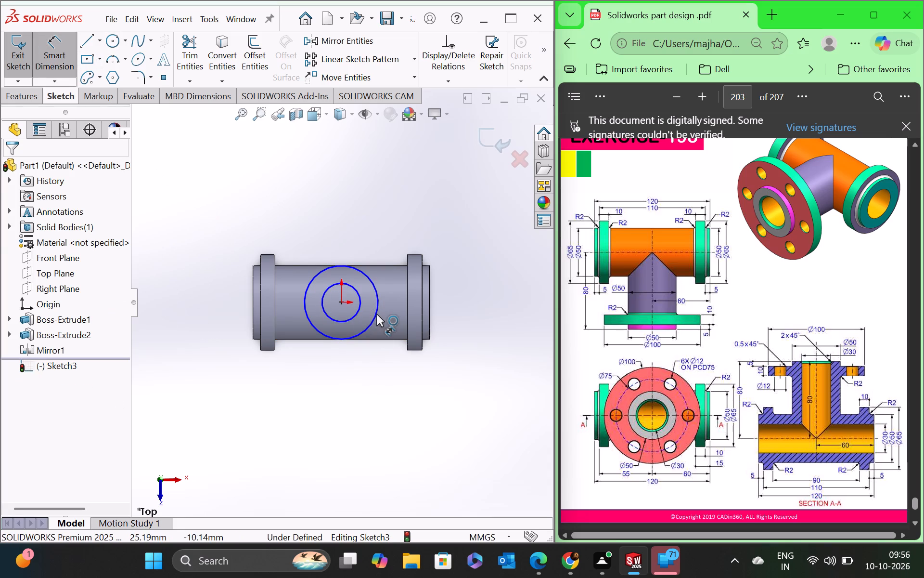
click(376, 314)
click(399, 312)
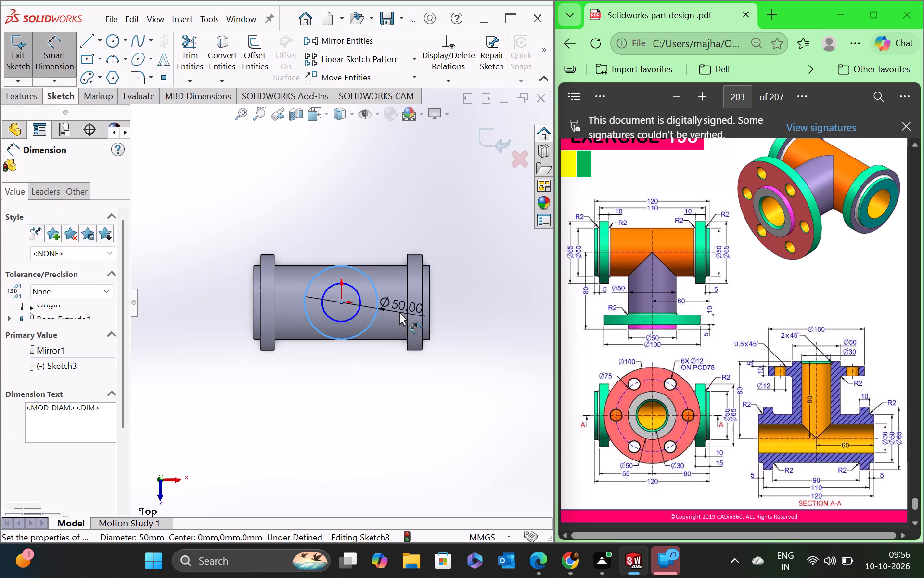
key(Escape)
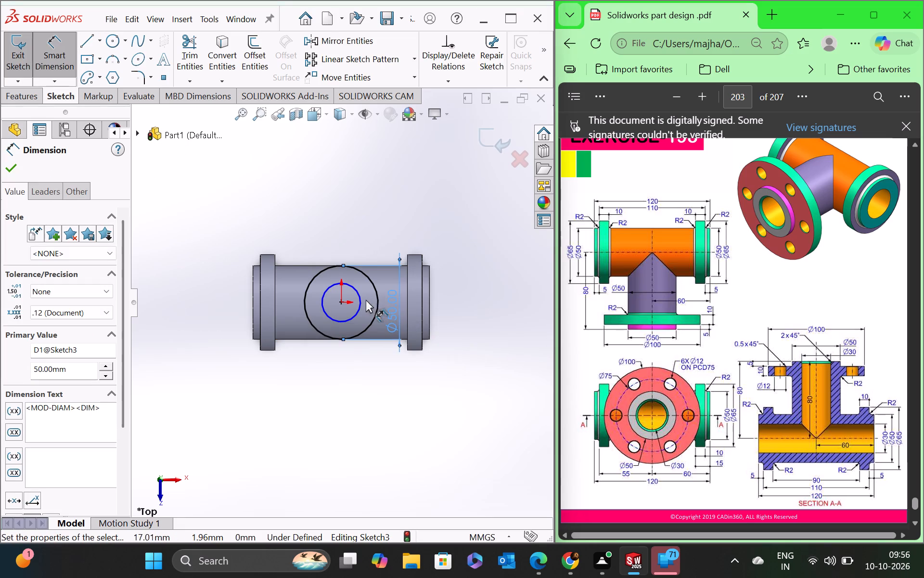
click(359, 306)
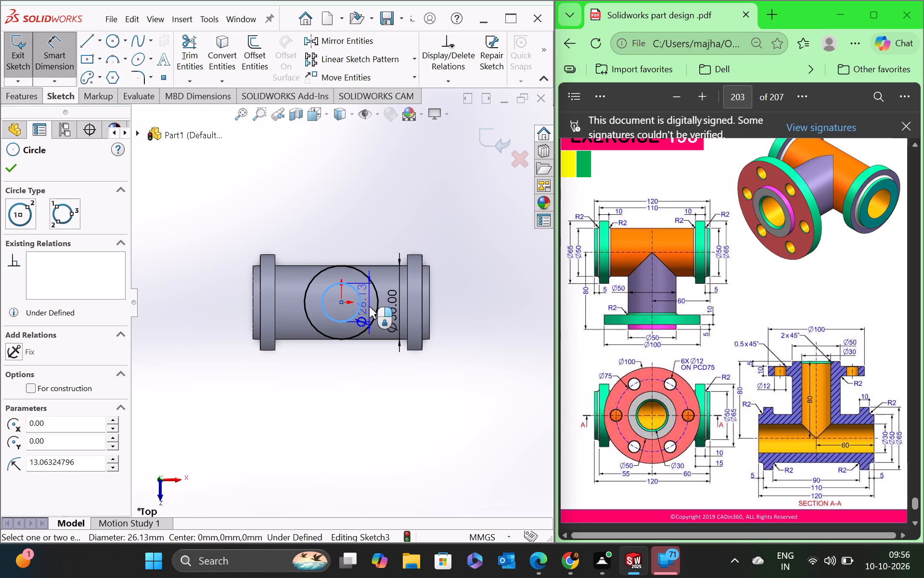
click(296, 308)
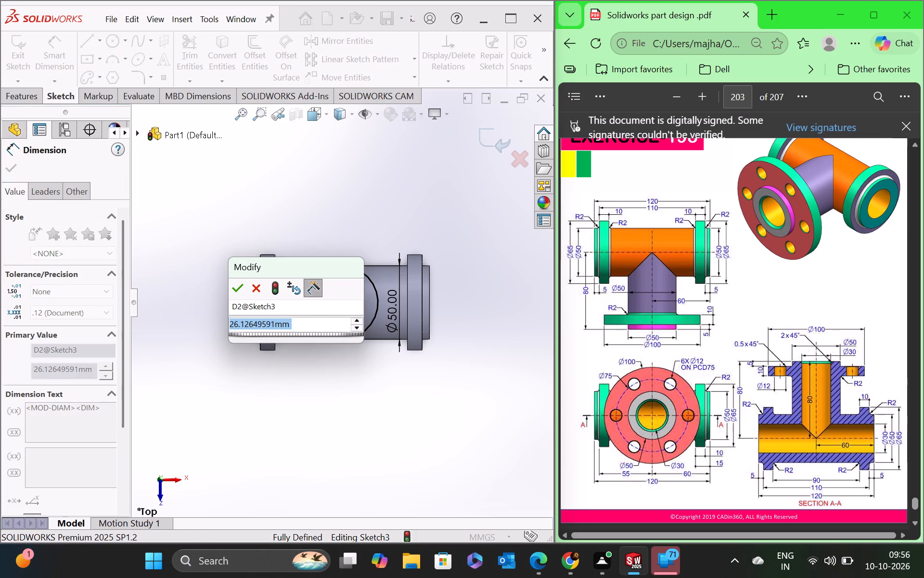
text(30)
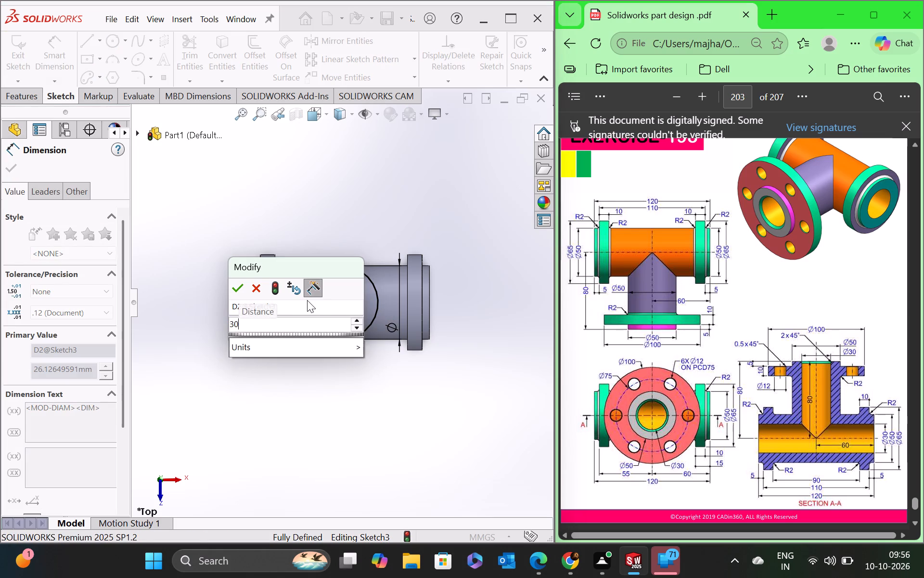
key(Return)
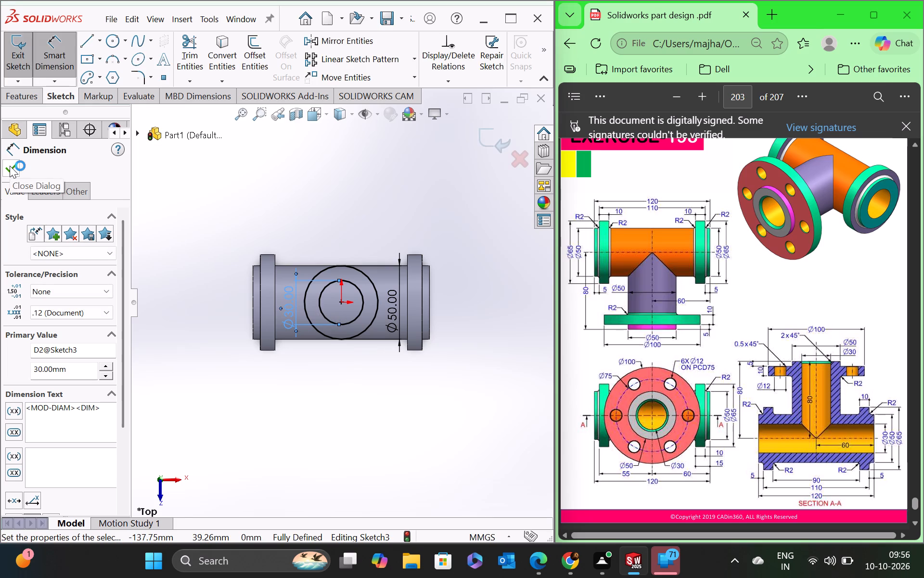
click(10, 166)
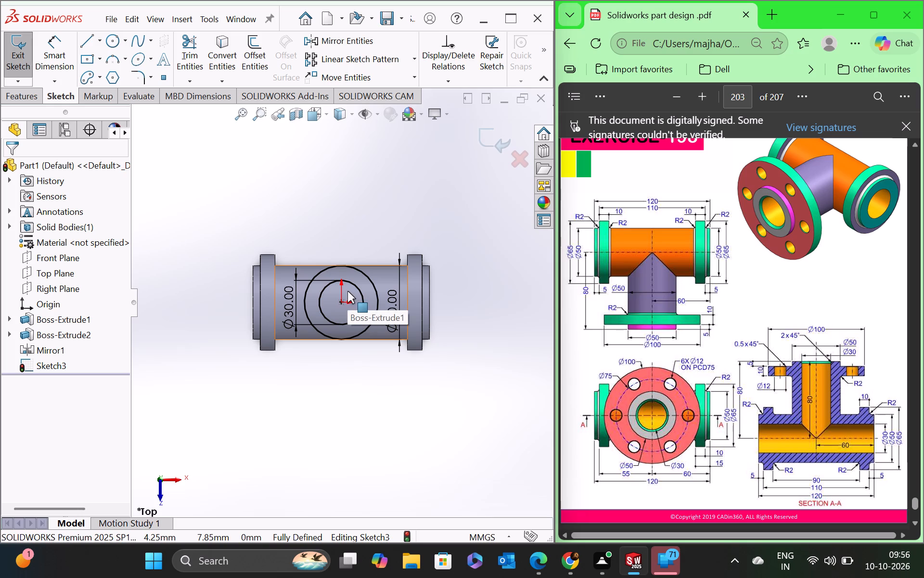
Extrude the concentric-circle sketch 80 mm Blind in the reversed direction, downward from the Top Plane, merged with the main pipe.
scroll(350, 306, down, 1)
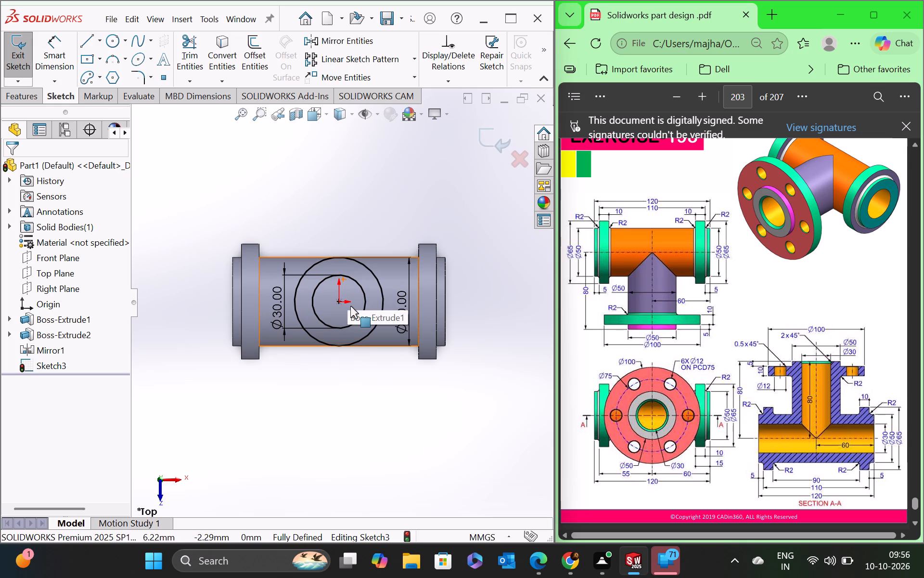
scroll(324, 274, down, 2)
scroll(336, 308, up, 5)
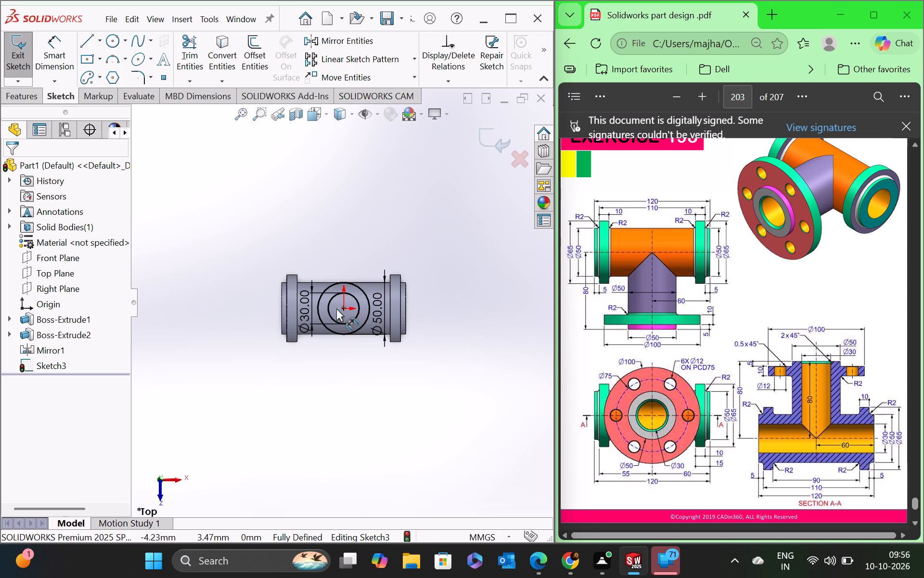
click(26, 100)
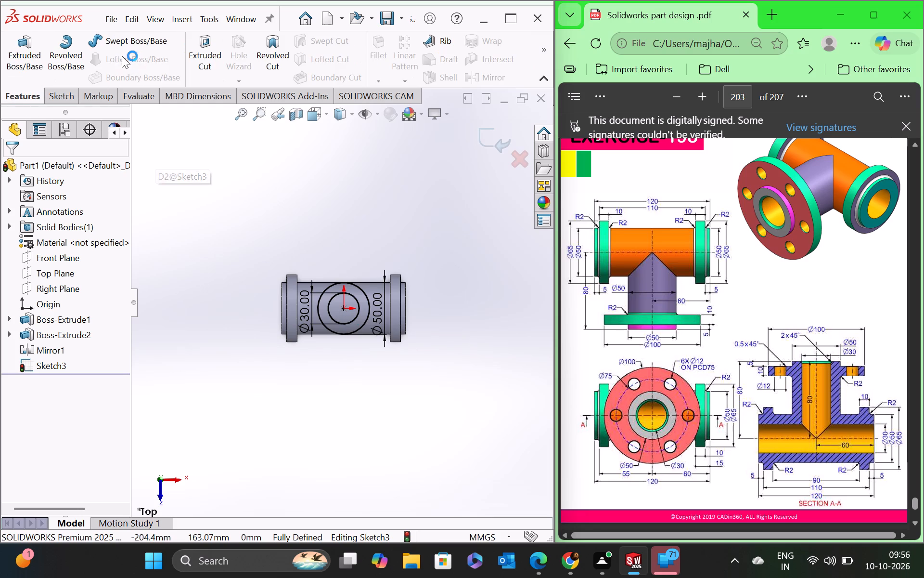
click(14, 64)
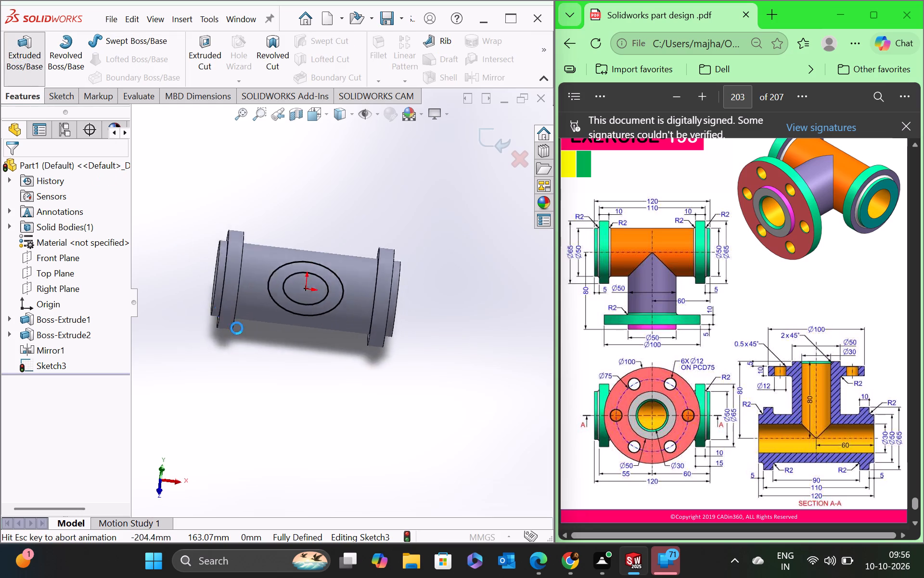
scroll(267, 394, up, 4)
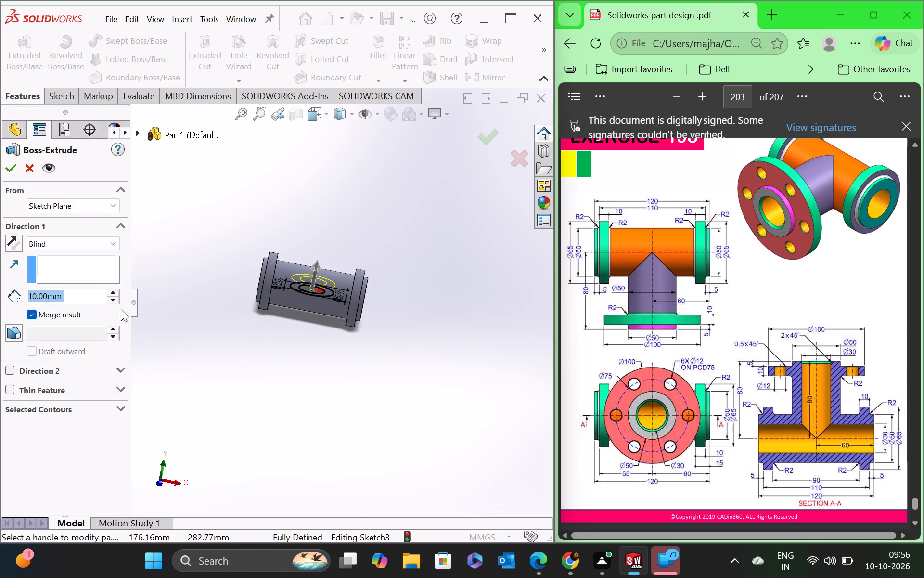
click(16, 243)
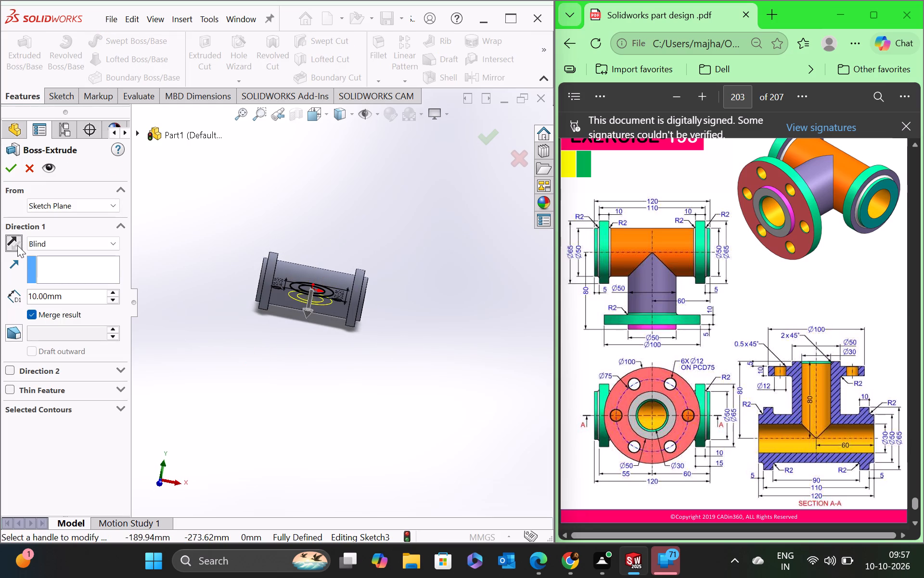
click(13, 240)
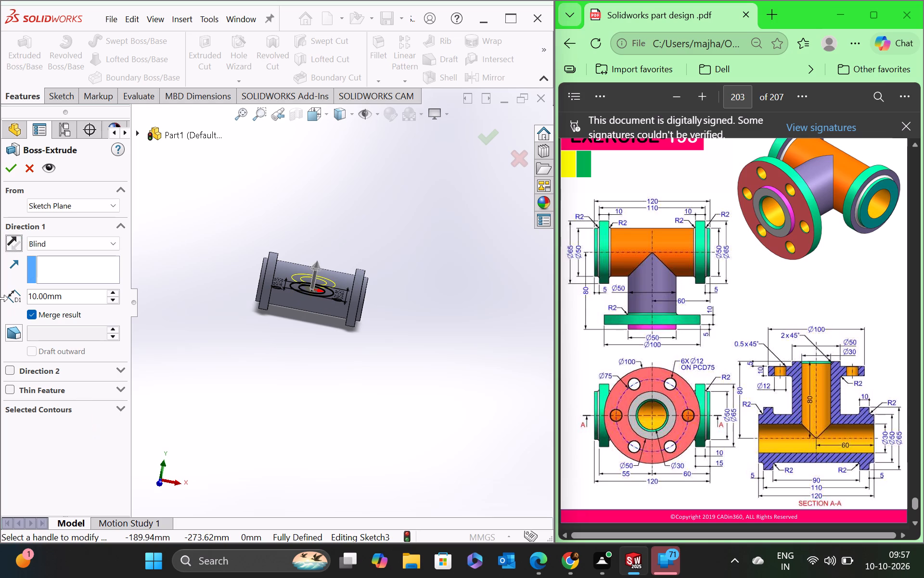
click(10, 240)
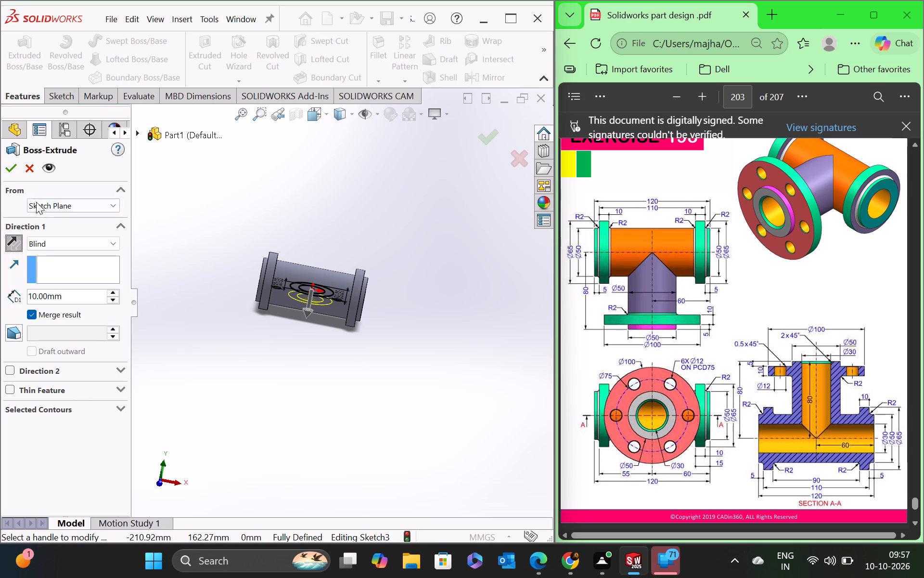
middle_drag(354, 368, 365, 323)
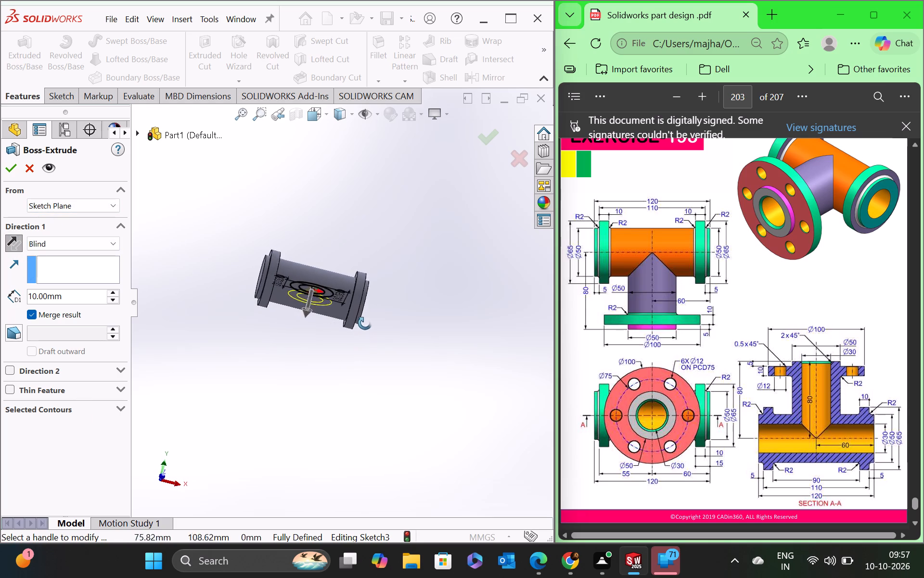
middle_drag(365, 323, 364, 336)
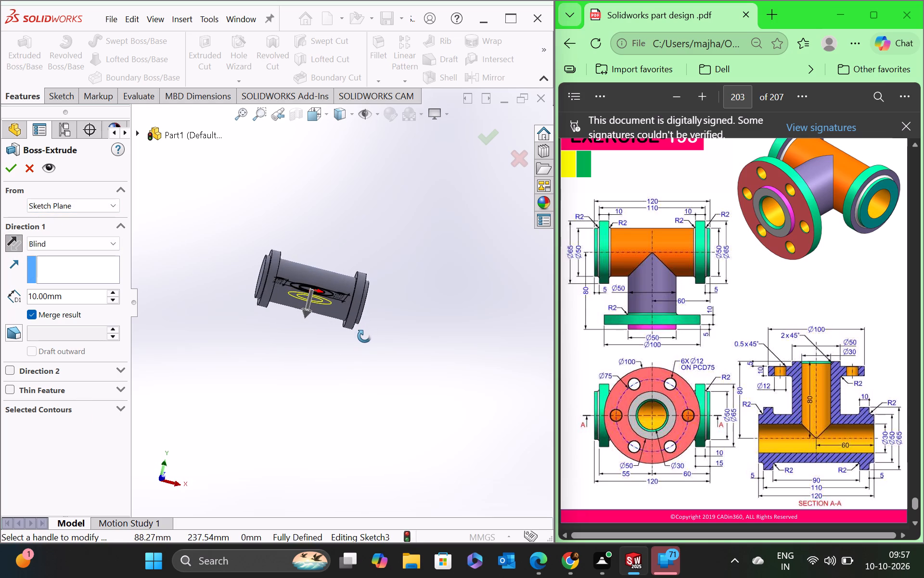
middle_drag(364, 336, 363, 340)
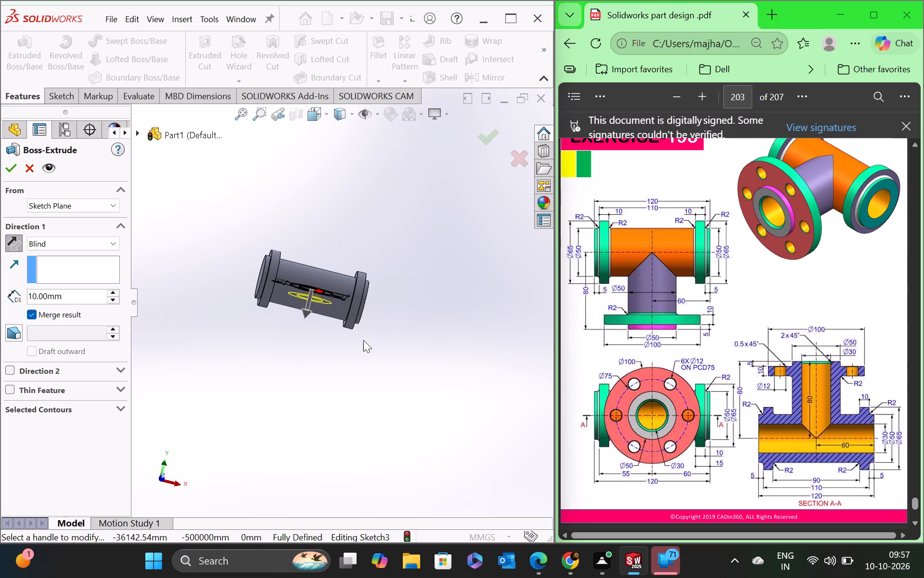
click(164, 462)
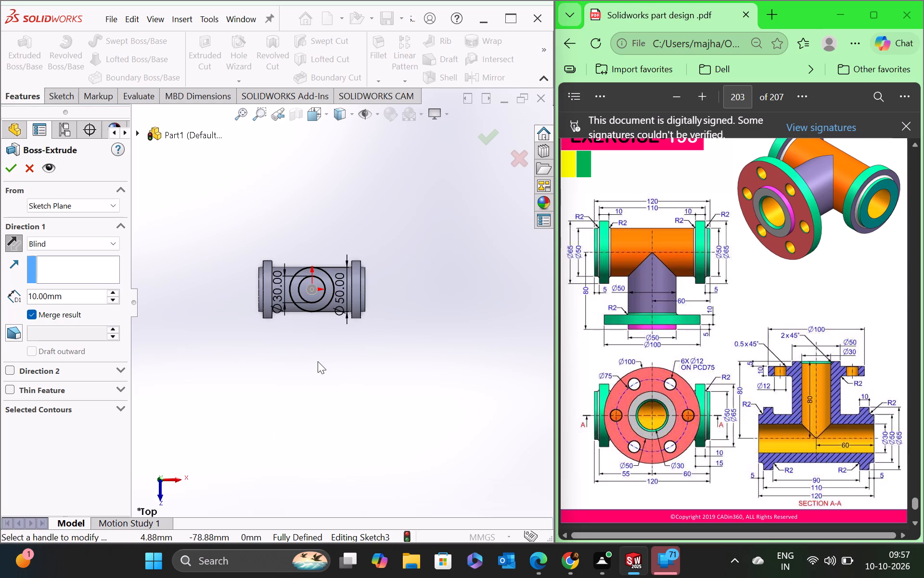
middle_drag(318, 363, 319, 355)
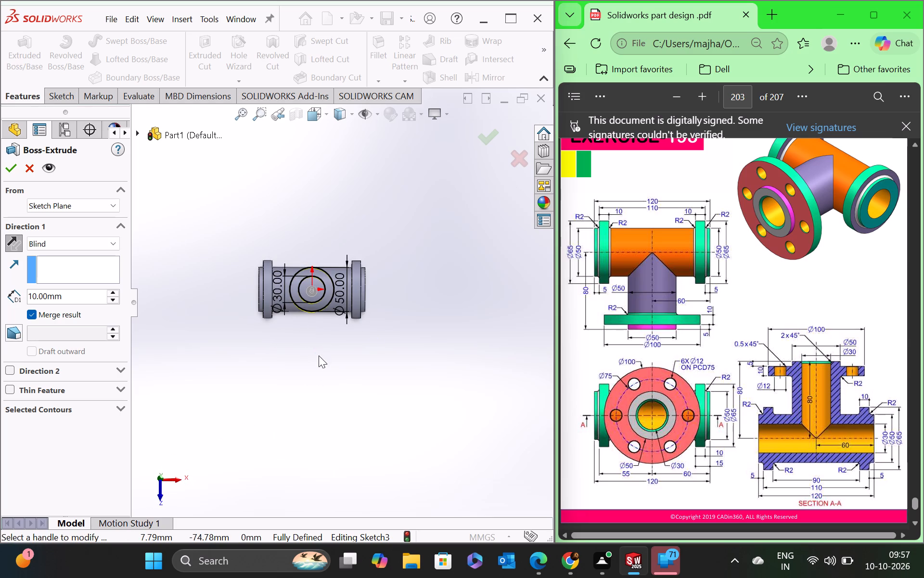
click(162, 496)
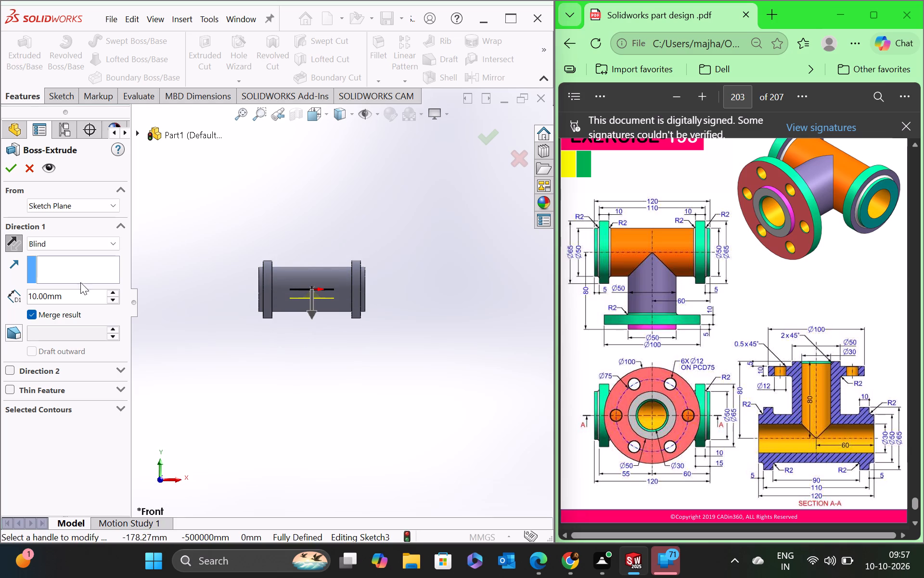
double_click(63, 299)
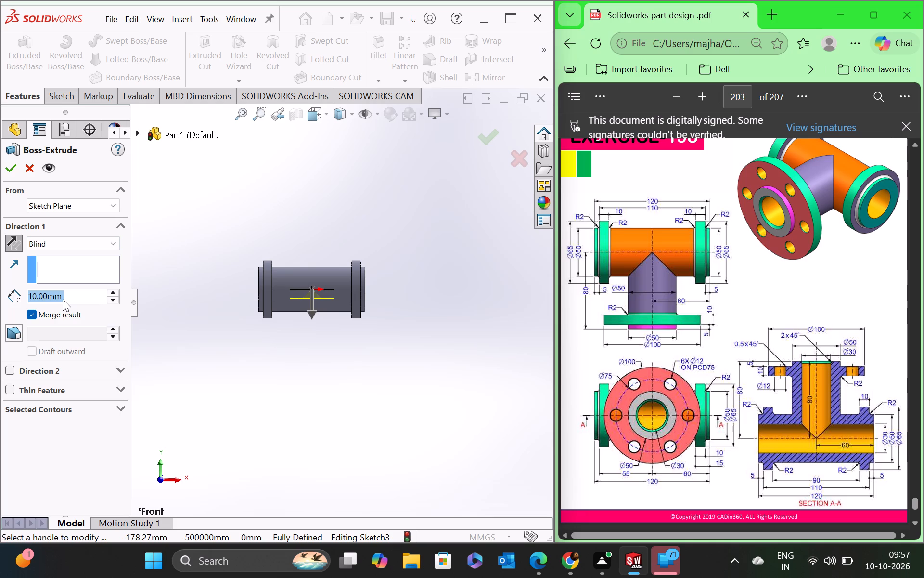
text(80)
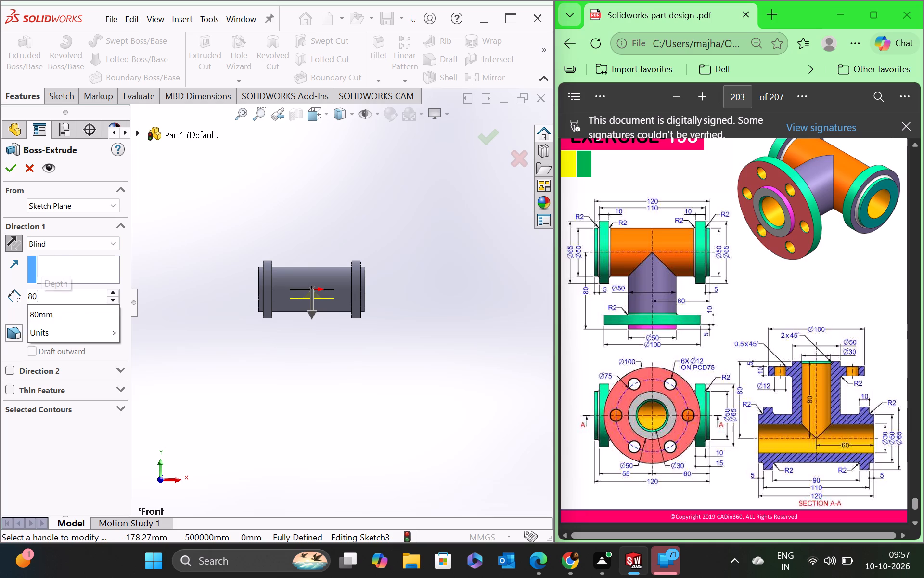
key(Return)
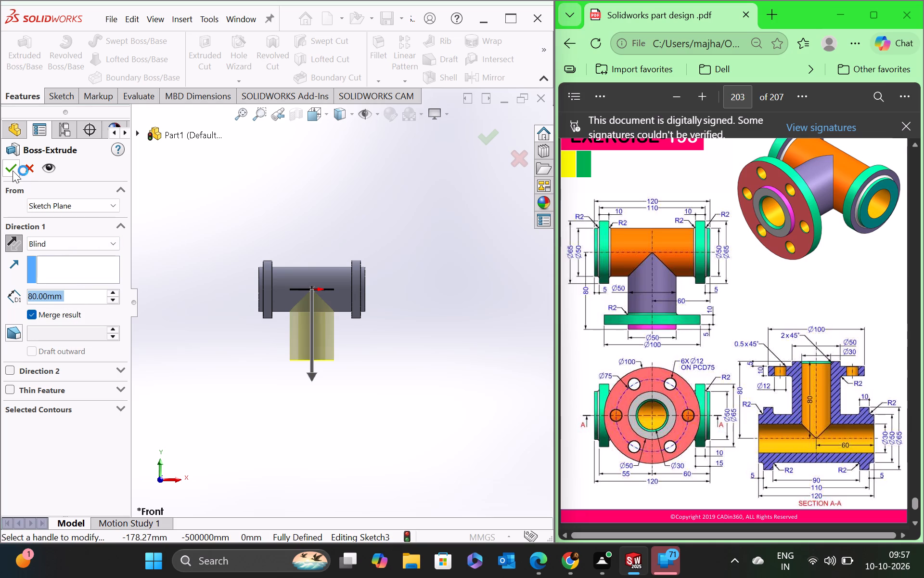
click(13, 171)
Examine the branch pipe's open end and bore, and its junction with the main pipe, from below.
middle_drag(341, 350, 341, 349)
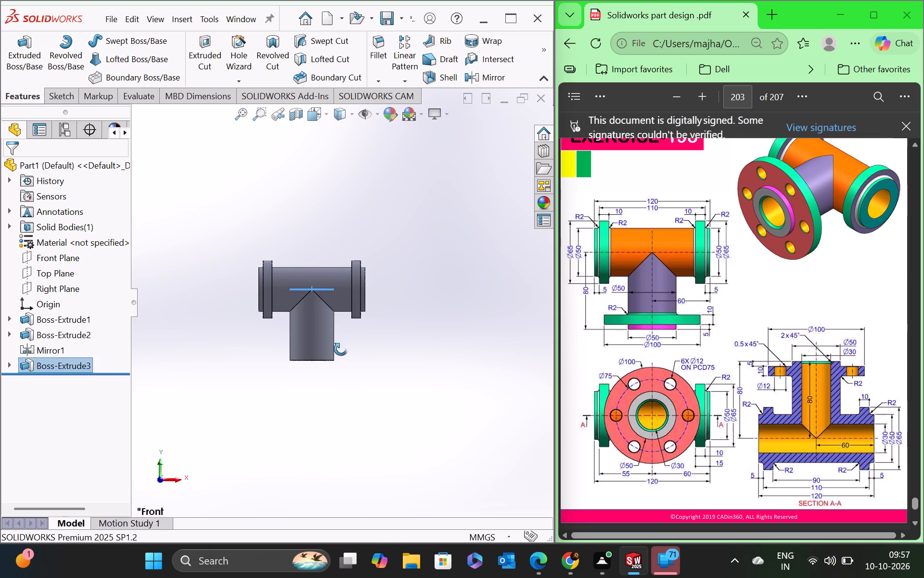
middle_drag(341, 349, 354, 207)
scroll(339, 341, up, 2)
scroll(334, 269, down, 5)
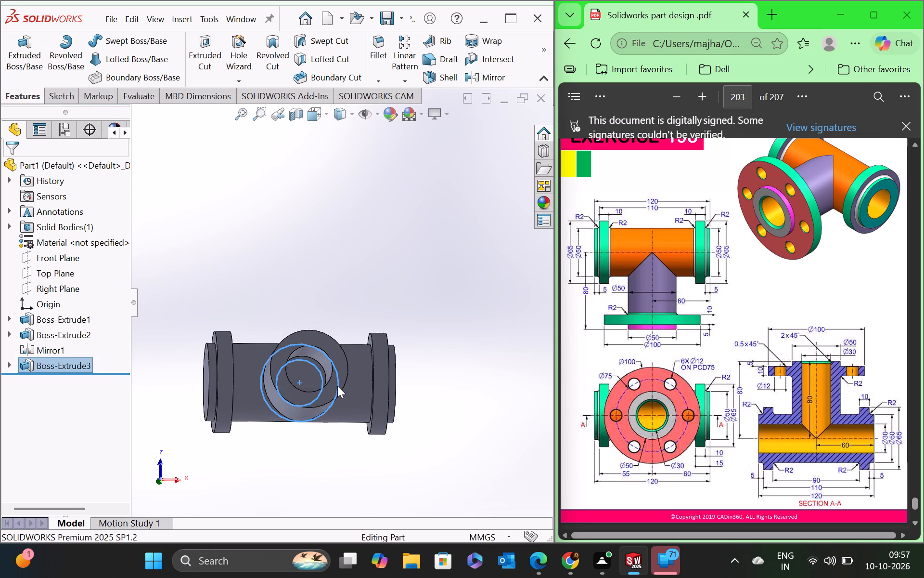
scroll(467, 361, up, 2)
middle_drag(467, 362, 468, 370)
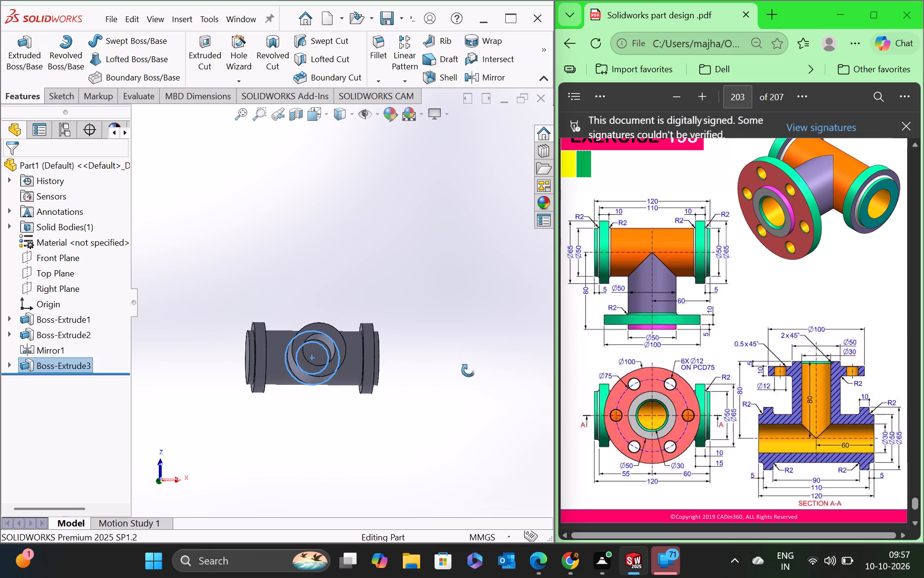
middle_drag(468, 370, 467, 375)
key(Escape)
scroll(333, 348, down, 3)
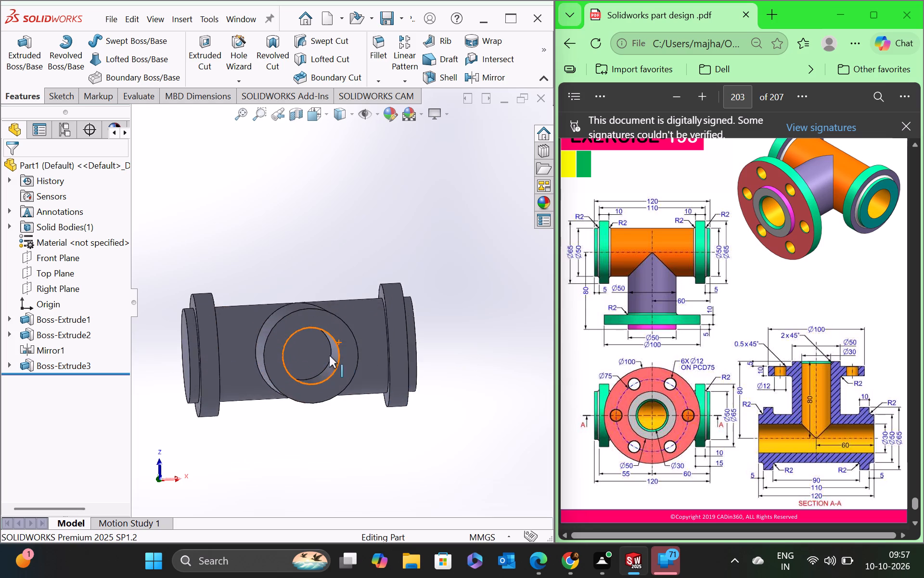
scroll(329, 355, down, 4)
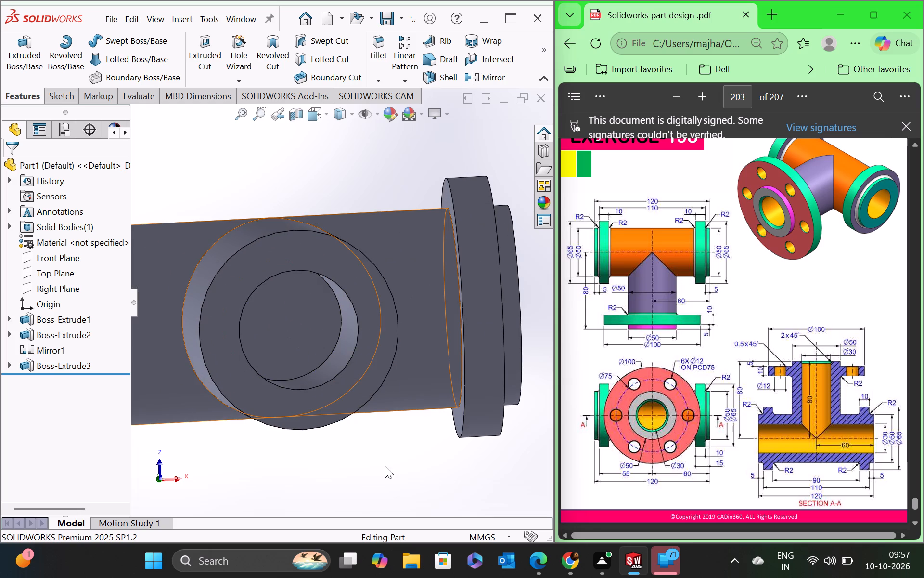
middle_drag(385, 466, 381, 461)
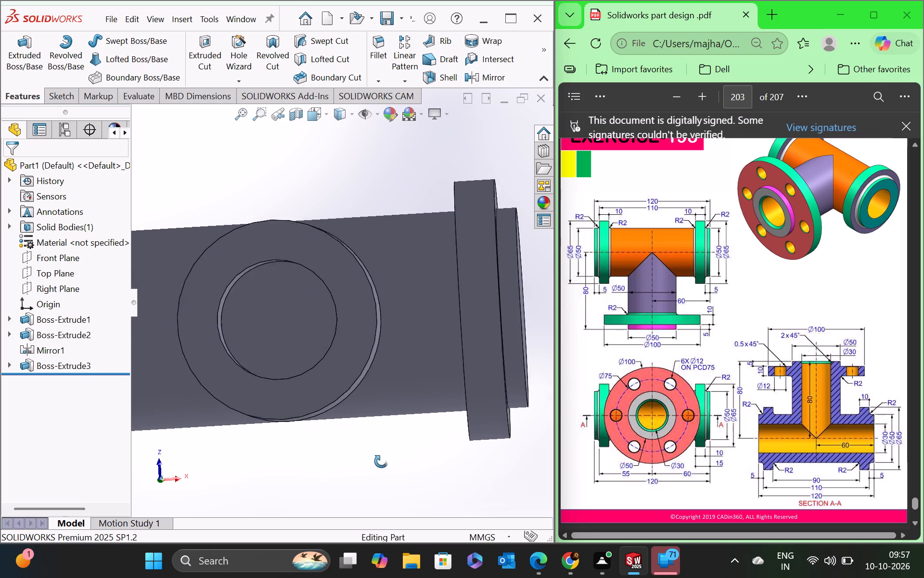
middle_drag(381, 461, 379, 461)
scroll(379, 461, up, 5)
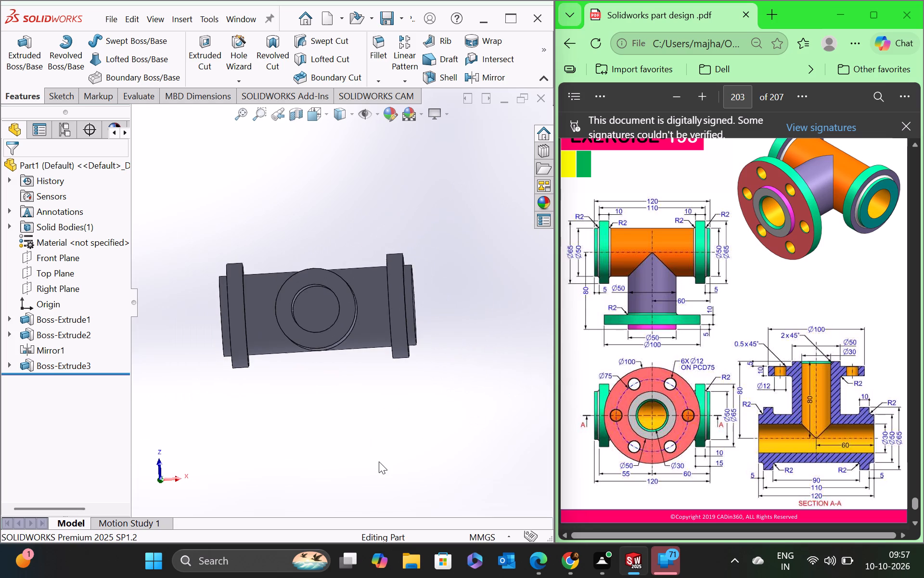
Cut a 30 mm Through All dowel hole with Hole Wizard, centred on the main pipe's circular end face.
middle_drag(440, 404, 339, 423)
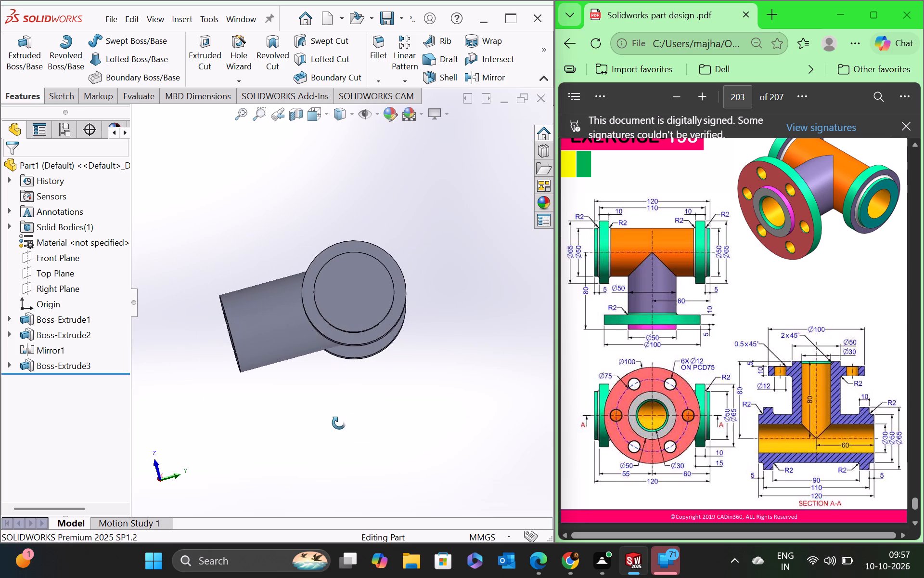
middle_drag(339, 423, 339, 423)
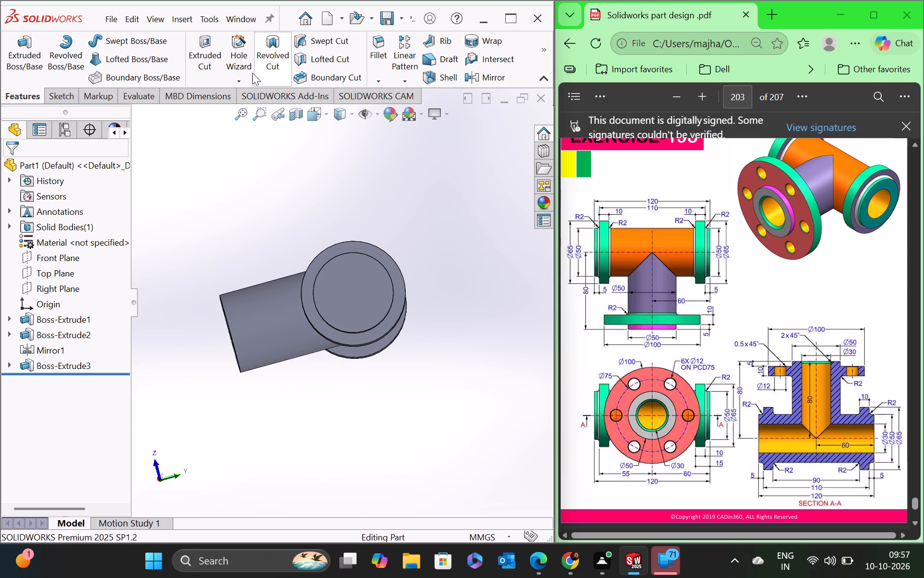
click(247, 62)
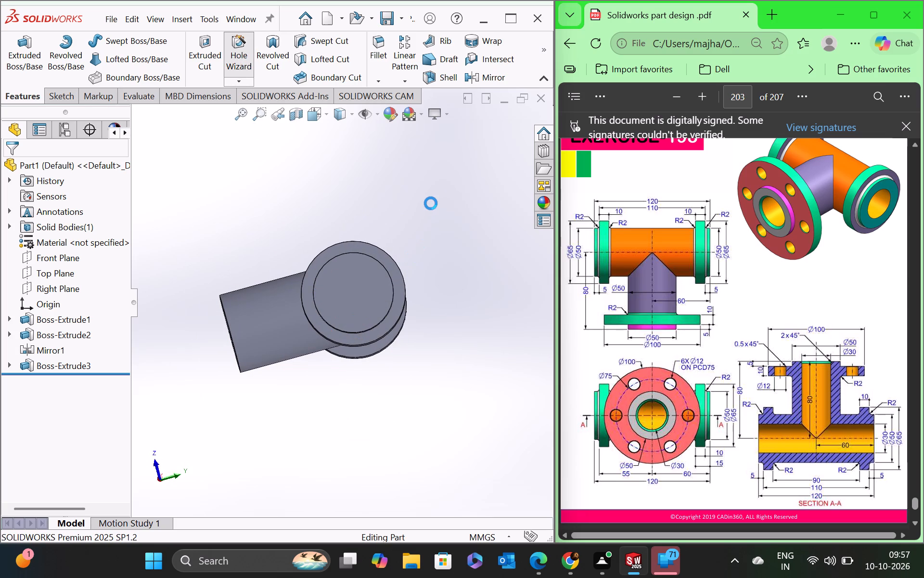
click(356, 291)
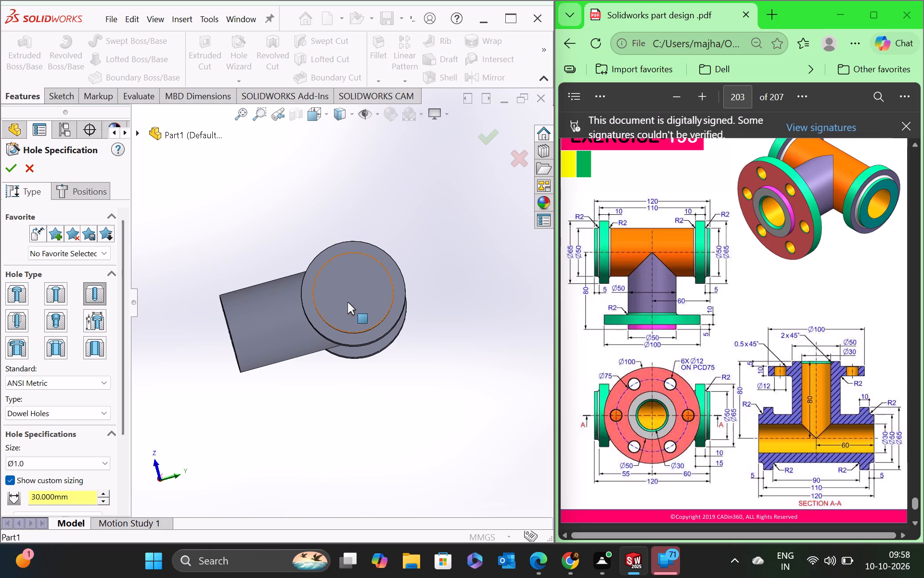
click(75, 190)
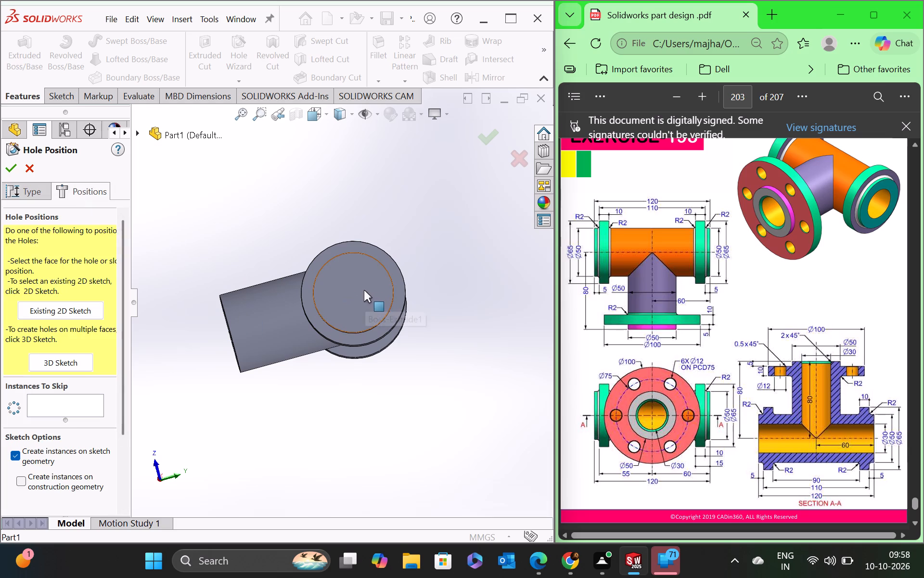
click(354, 290)
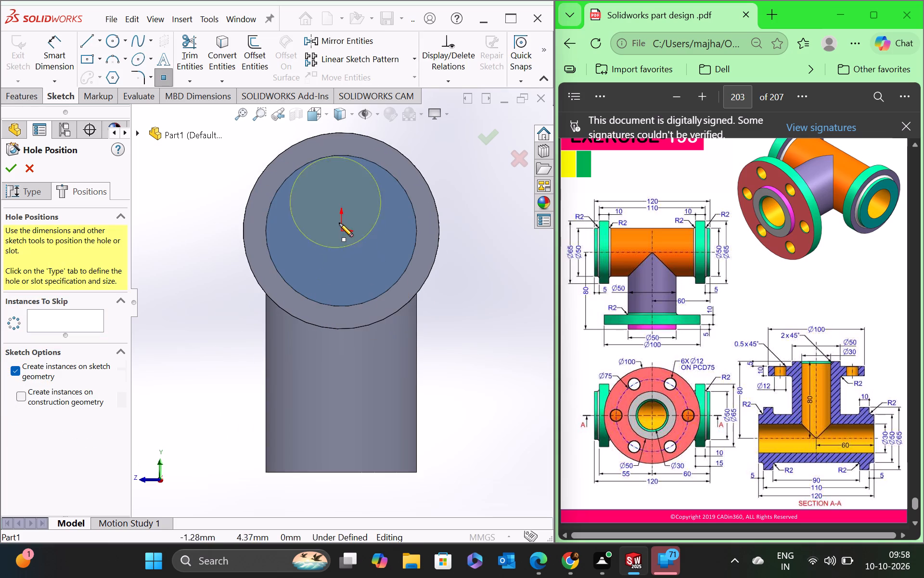
click(341, 231)
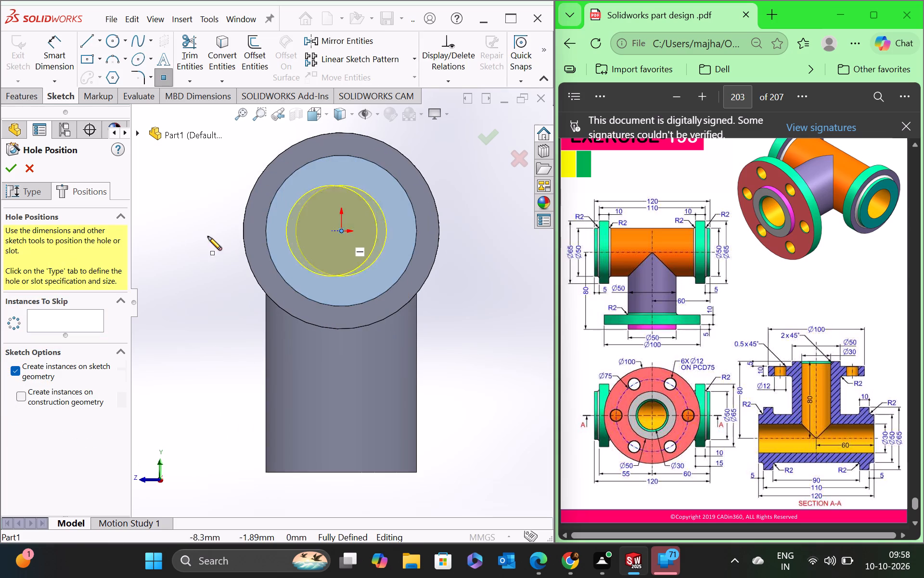
click(20, 188)
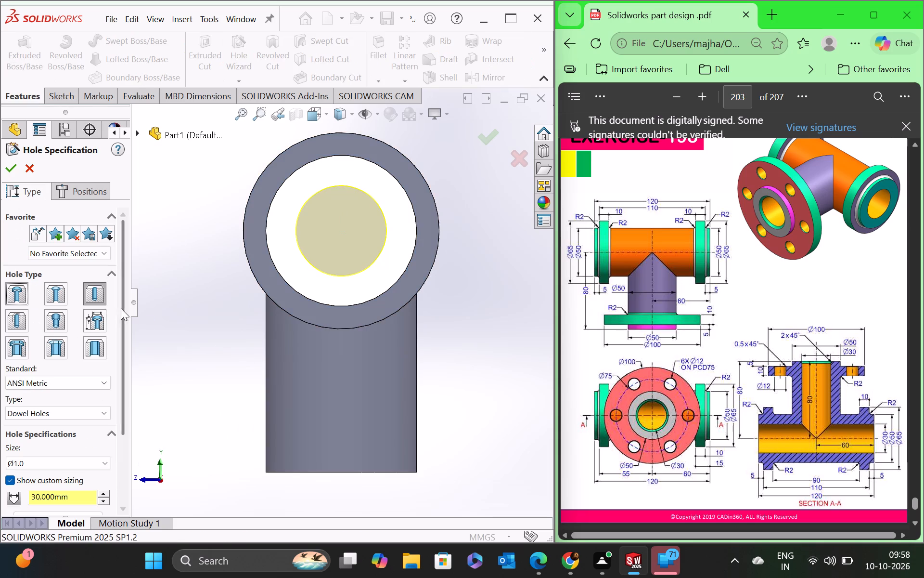
drag(123, 307, 124, 427)
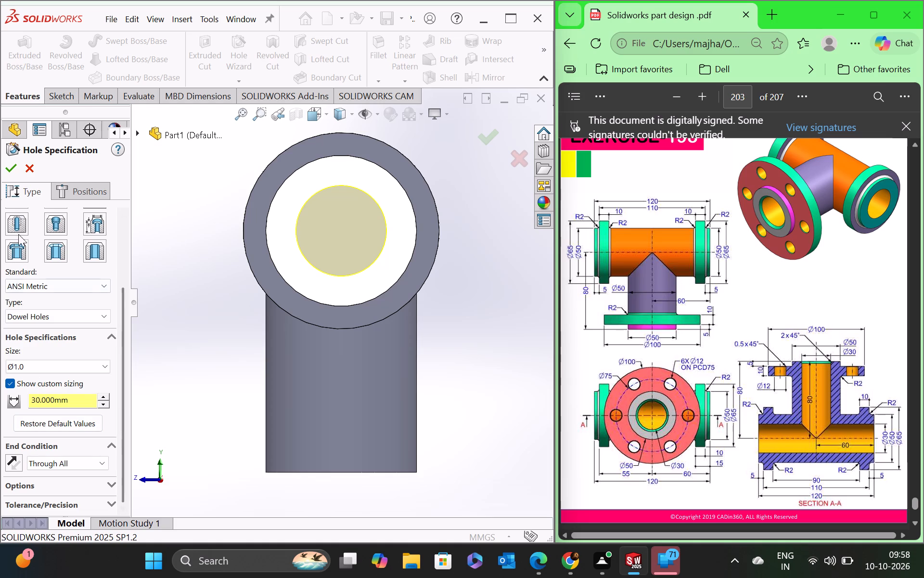
click(8, 170)
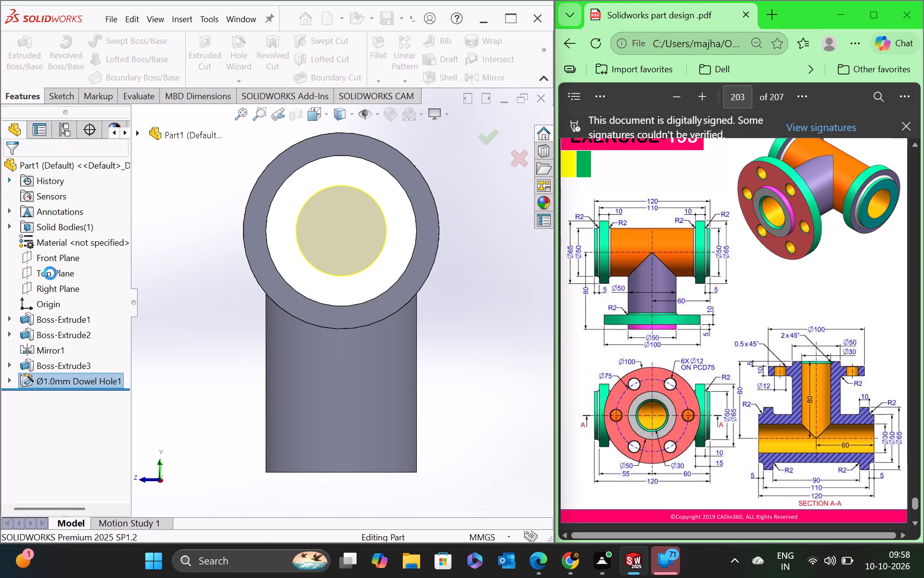
middle_drag(189, 341, 271, 315)
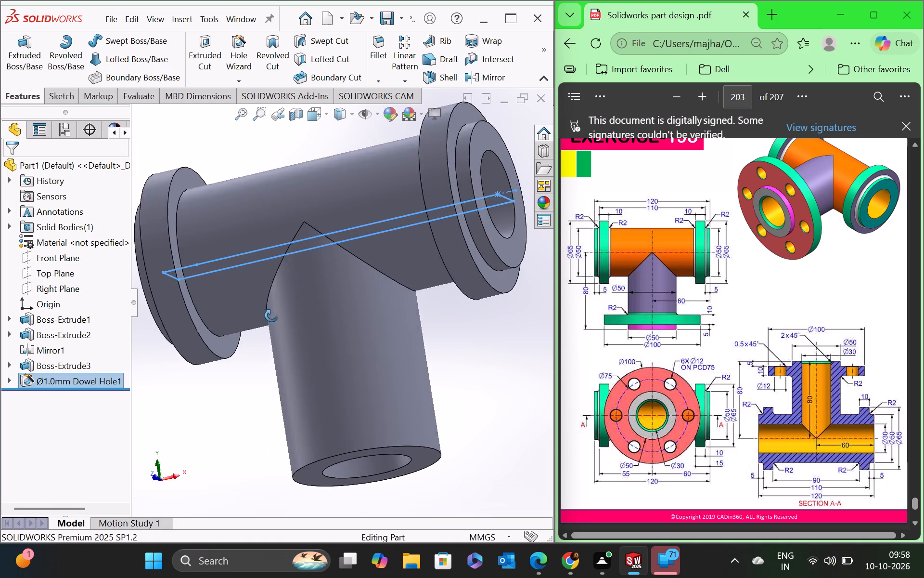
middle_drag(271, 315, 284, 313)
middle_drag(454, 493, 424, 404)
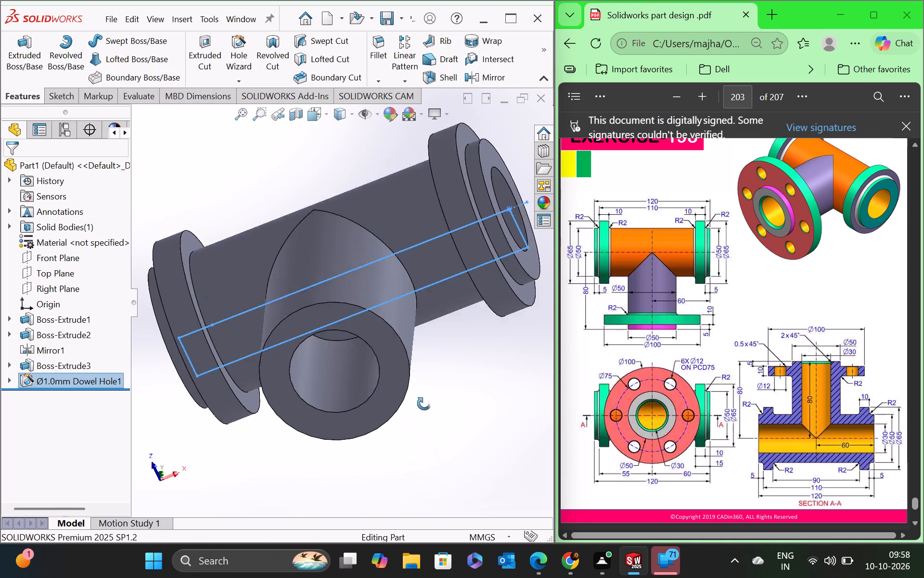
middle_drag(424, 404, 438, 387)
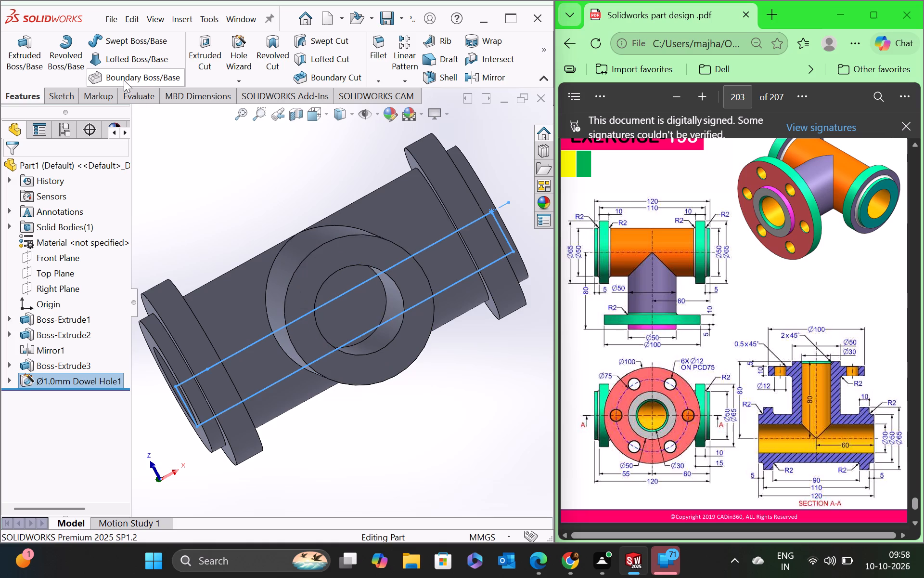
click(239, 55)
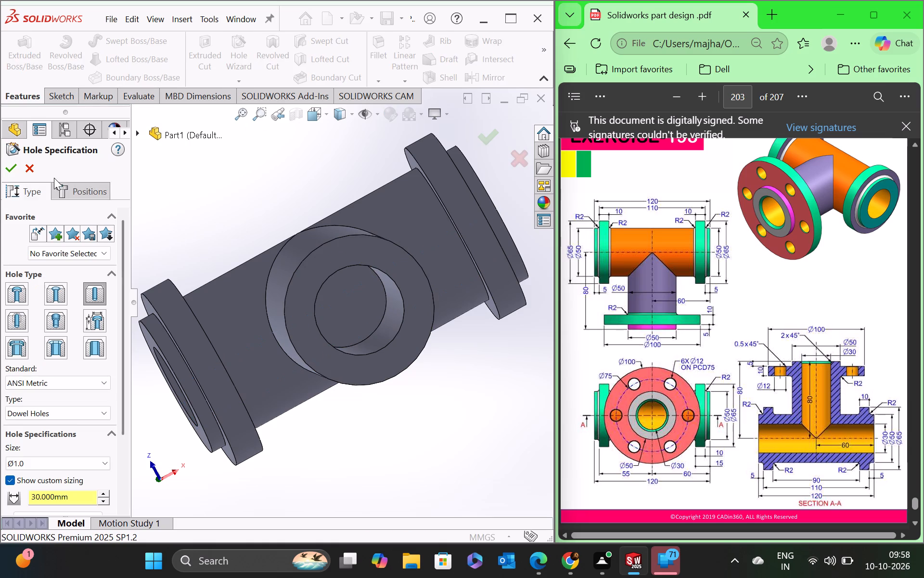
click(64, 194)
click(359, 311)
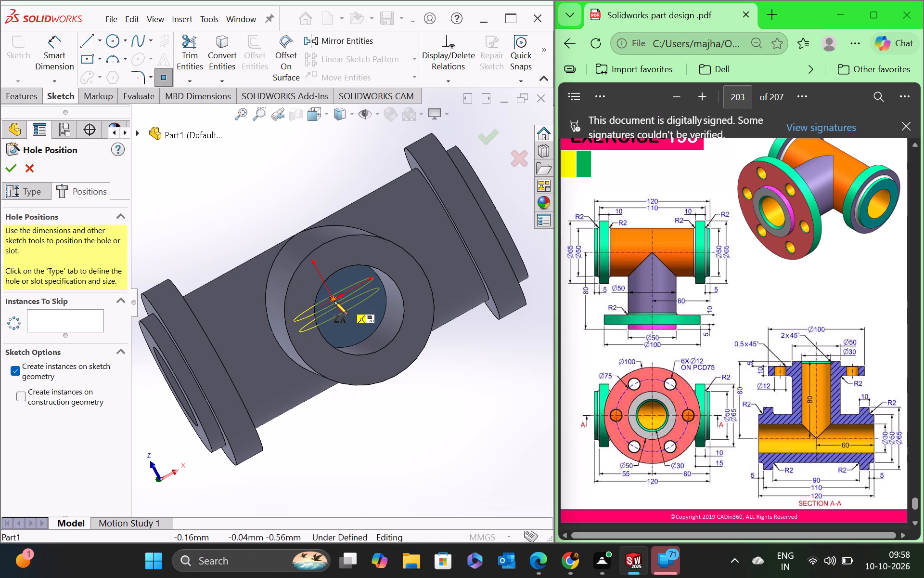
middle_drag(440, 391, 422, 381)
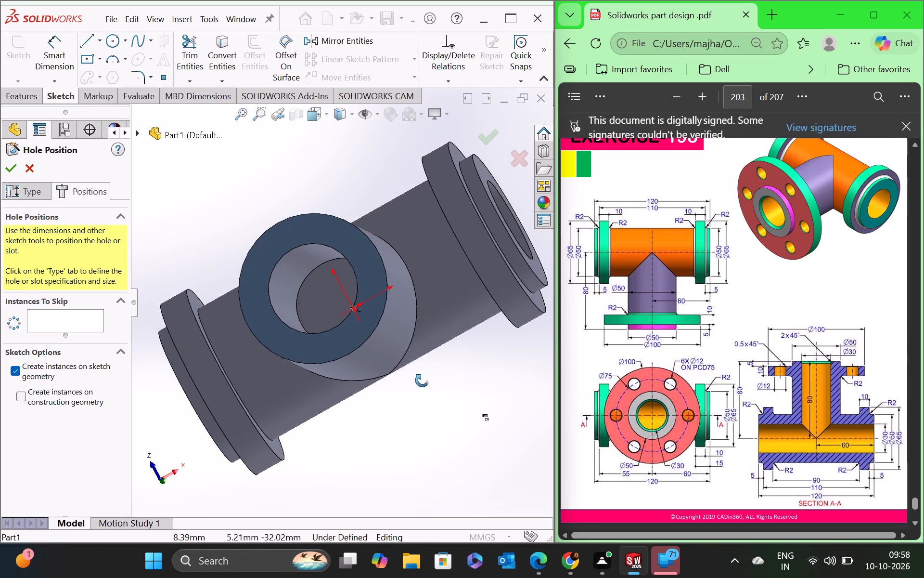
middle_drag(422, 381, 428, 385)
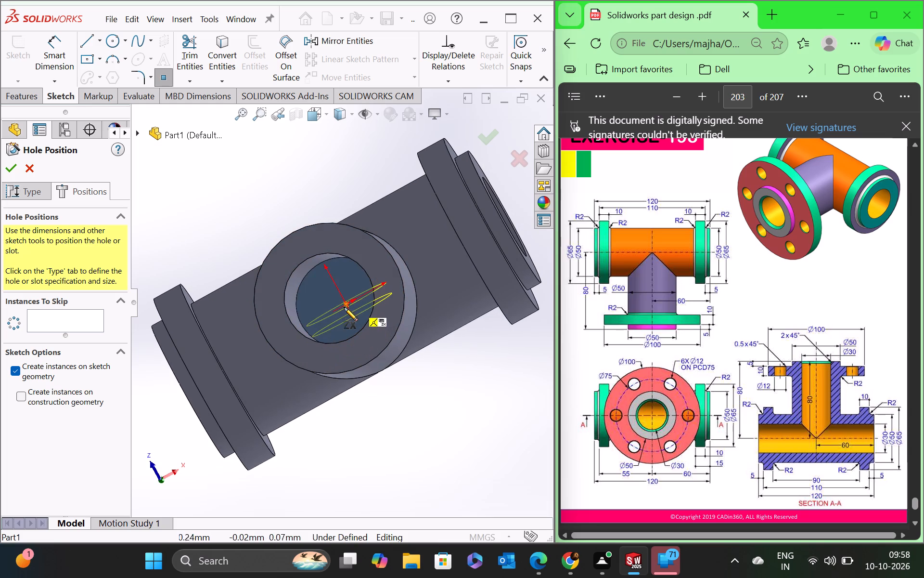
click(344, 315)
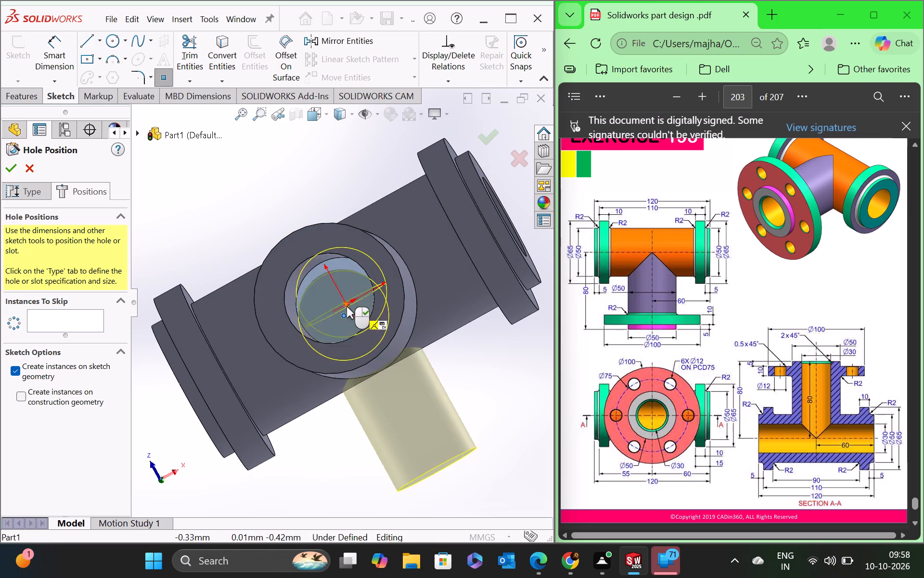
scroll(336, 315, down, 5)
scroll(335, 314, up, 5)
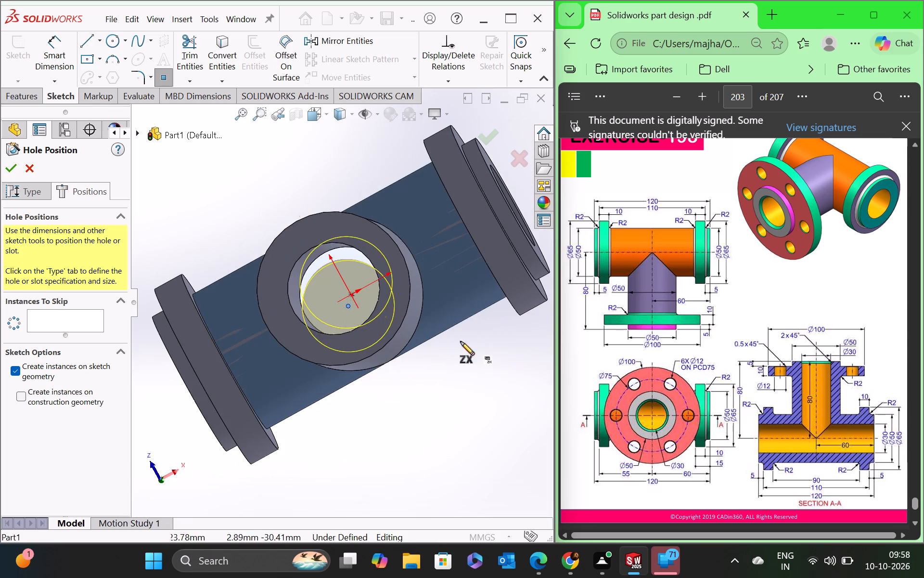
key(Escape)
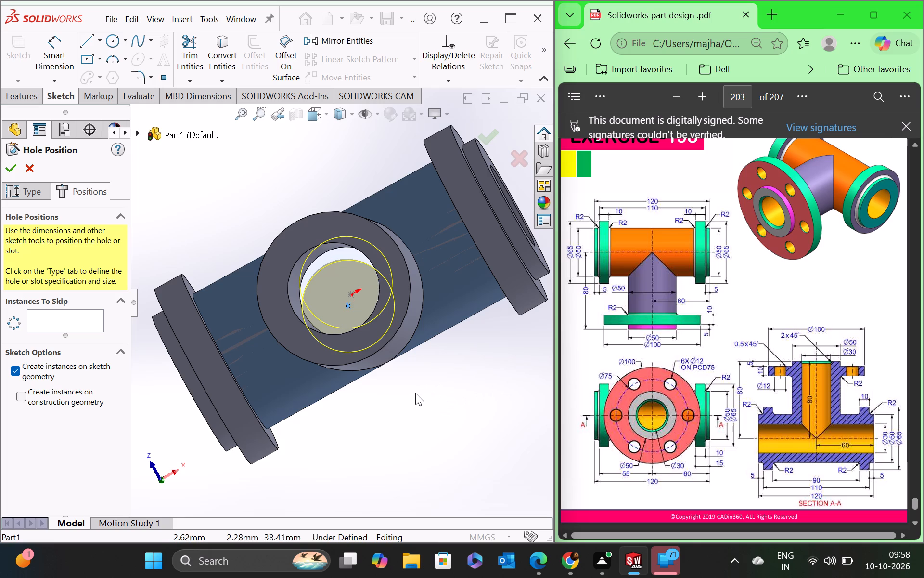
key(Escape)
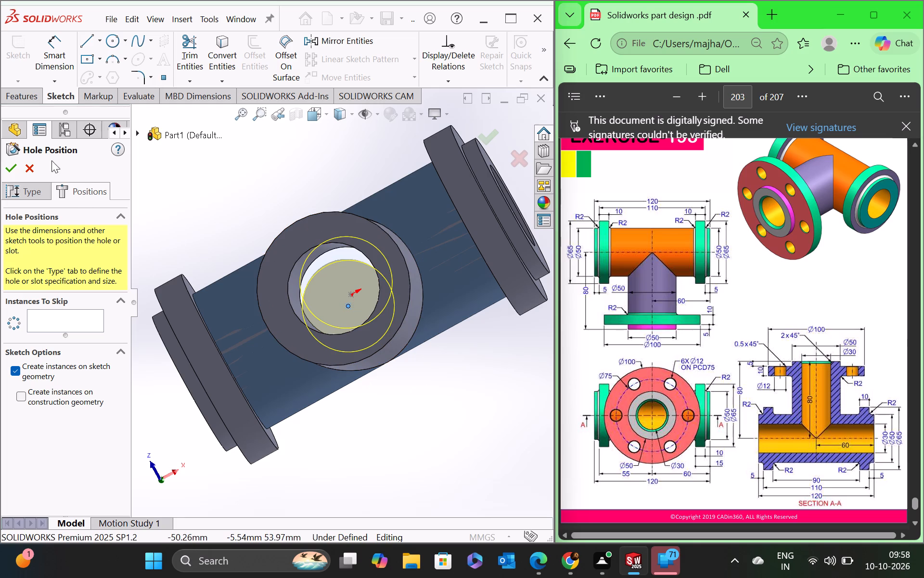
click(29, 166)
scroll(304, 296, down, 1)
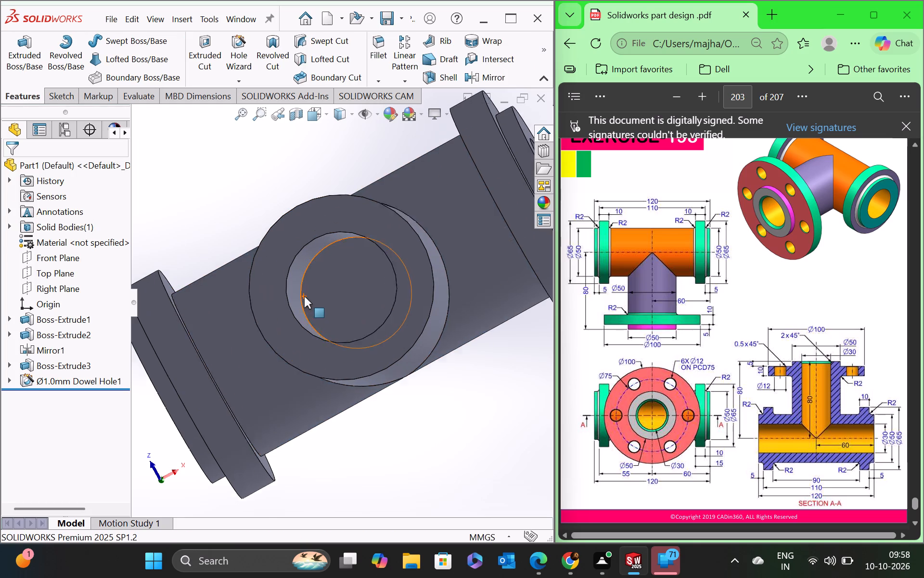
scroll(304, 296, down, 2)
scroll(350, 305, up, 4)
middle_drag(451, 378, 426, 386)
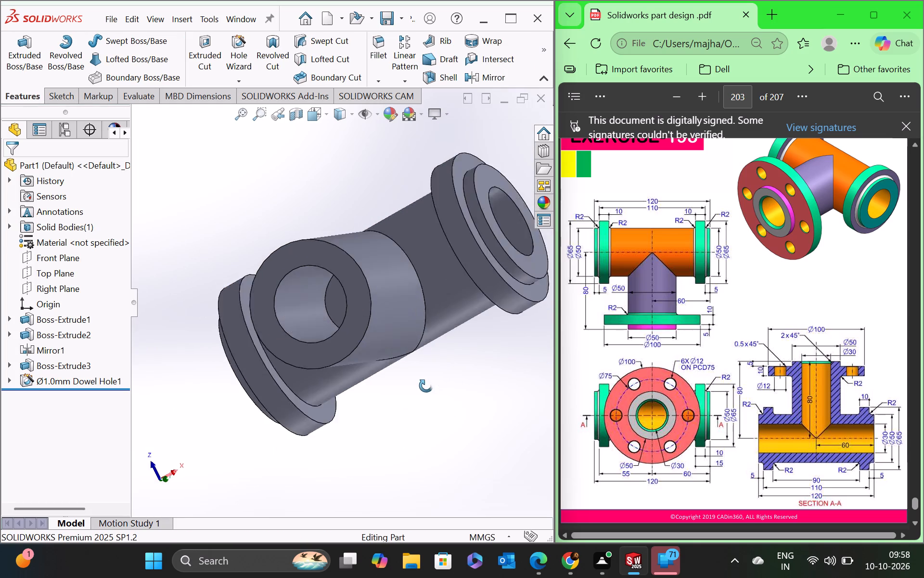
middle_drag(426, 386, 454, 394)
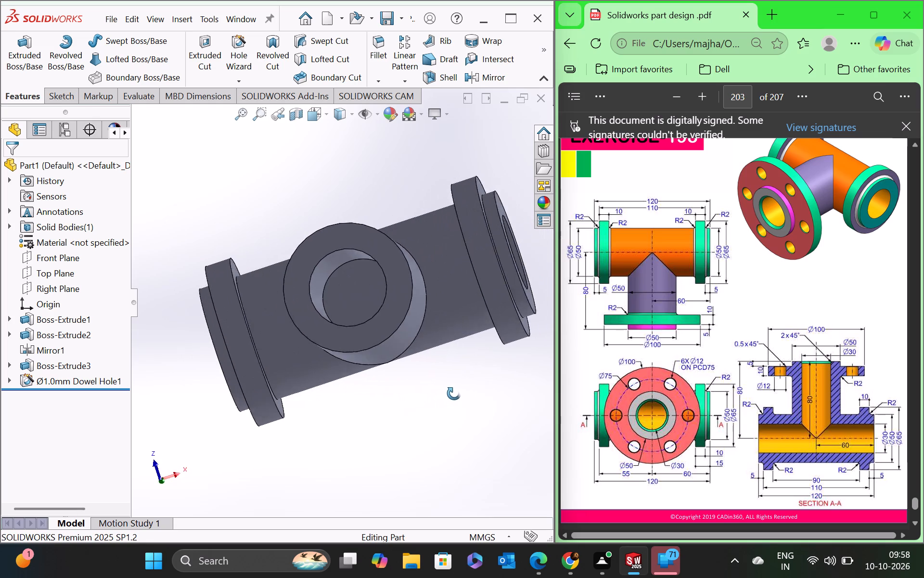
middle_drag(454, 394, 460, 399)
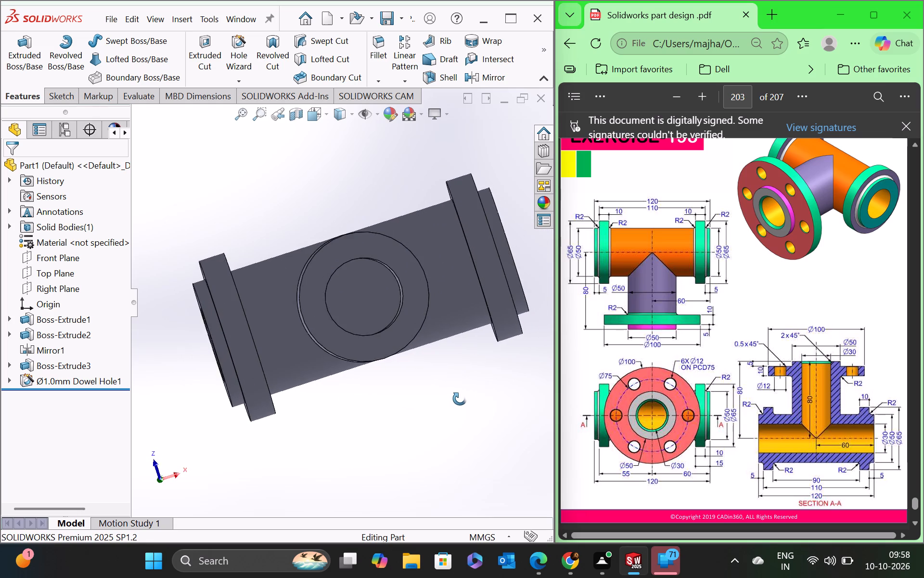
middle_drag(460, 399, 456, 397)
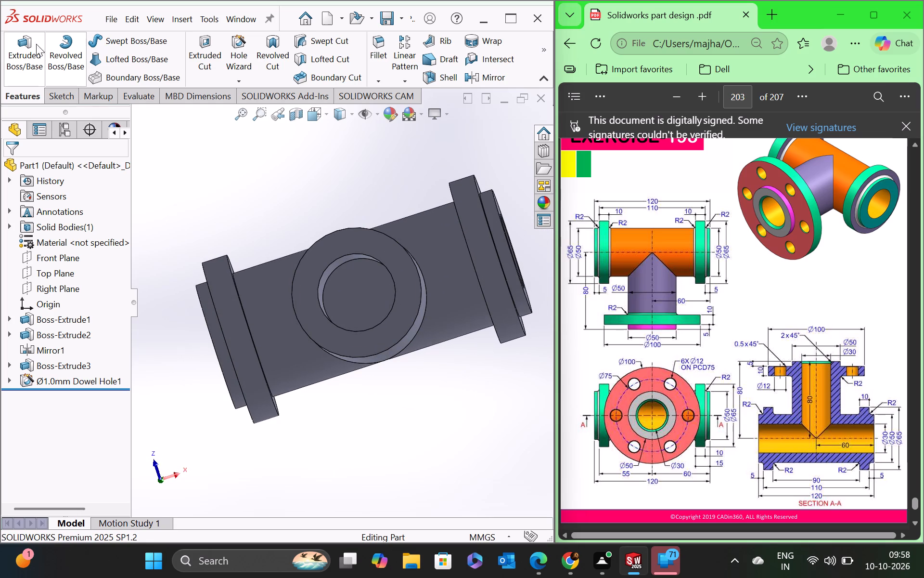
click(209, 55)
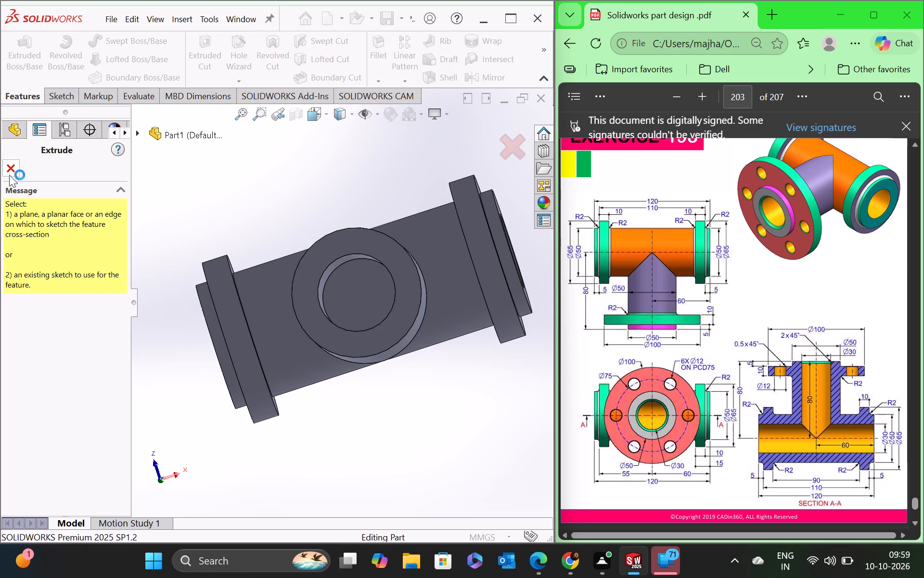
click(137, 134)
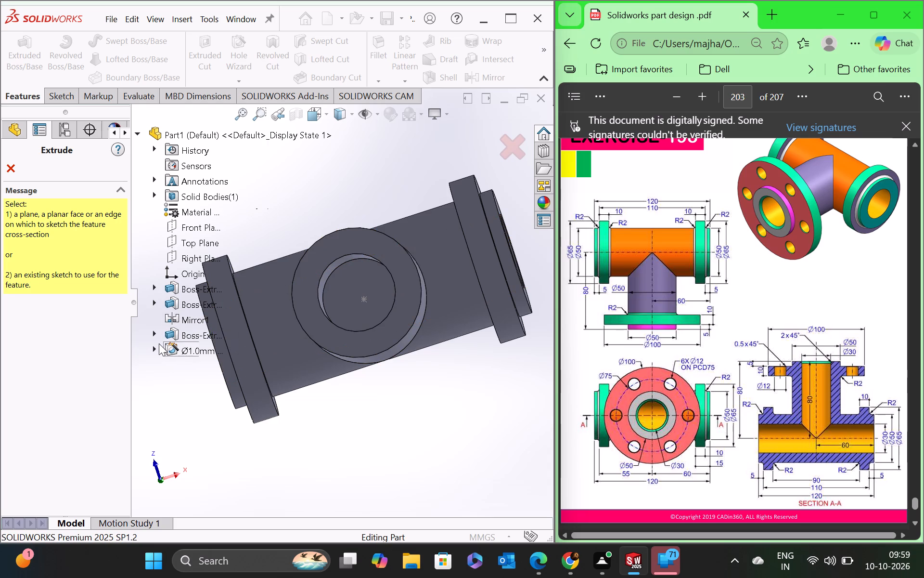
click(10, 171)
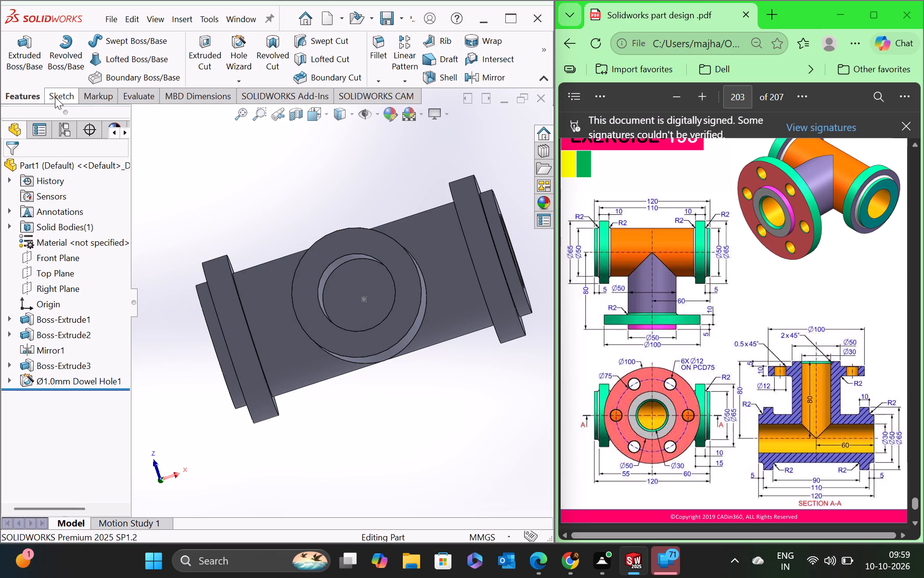
Start a sketch on the Top Plane and convert the branch pipe's inner bore edge into a sketch circle.
click(56, 92)
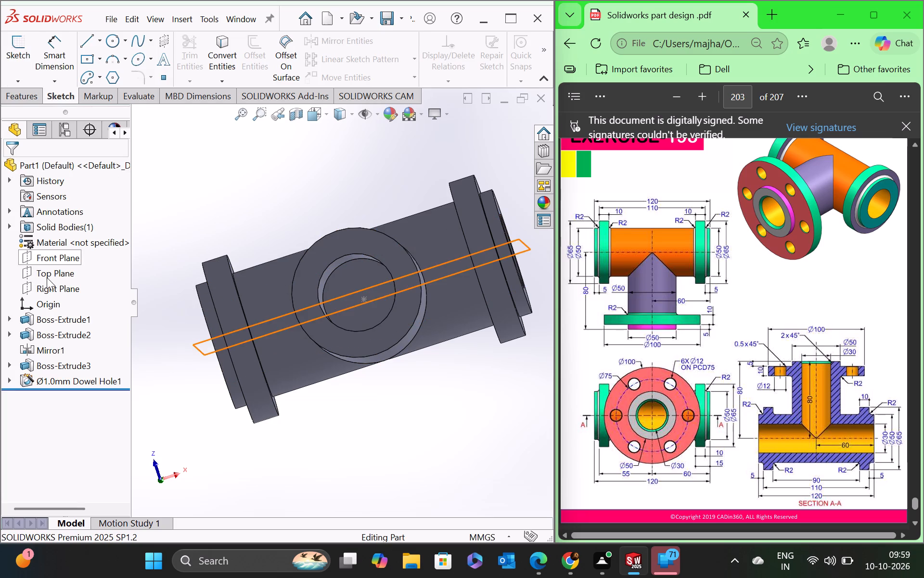
right_click(47, 277)
click(62, 259)
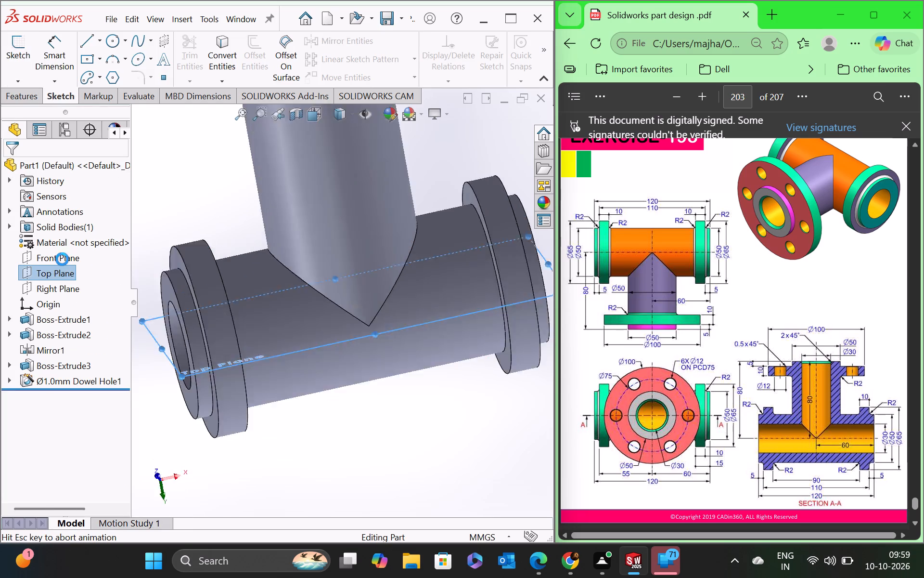
scroll(361, 306, up, 4)
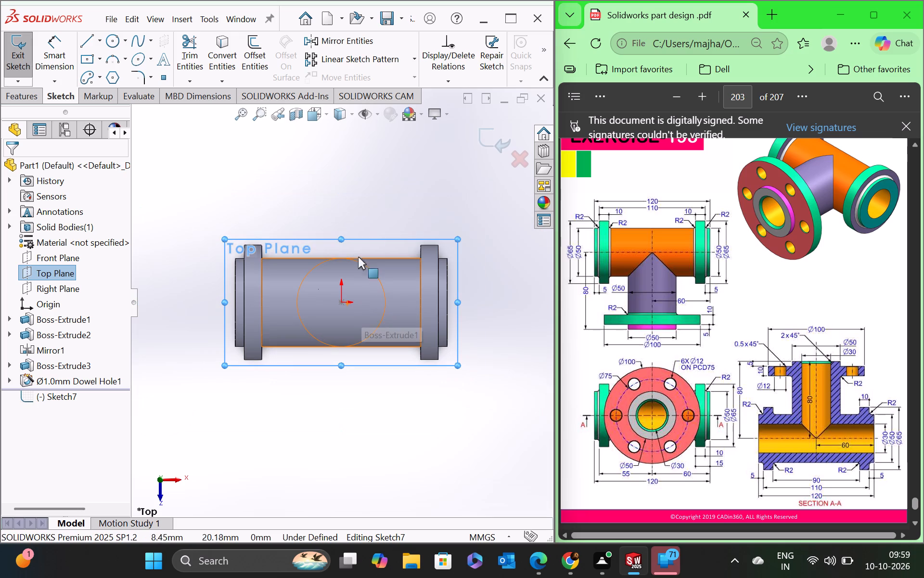
middle_drag(373, 183, 366, 396)
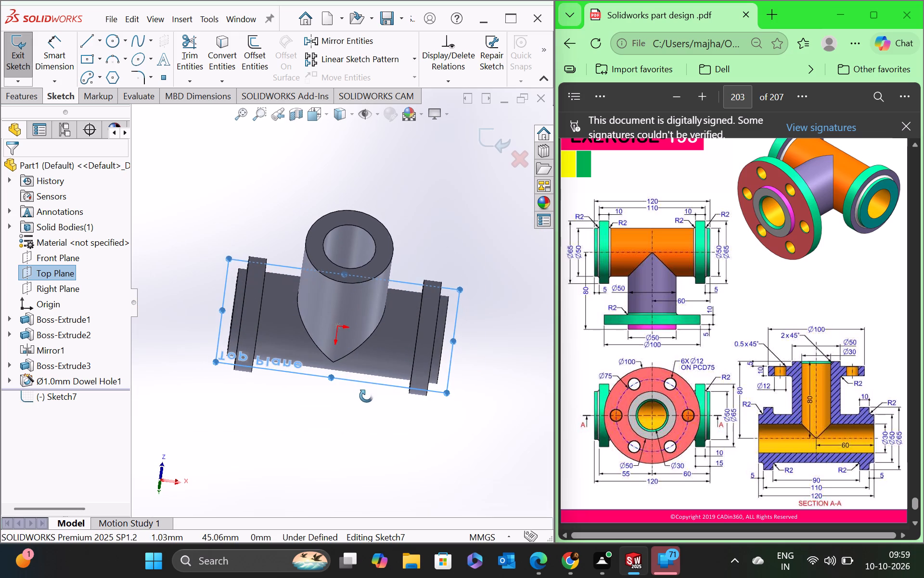
middle_drag(366, 396, 366, 396)
click(160, 481)
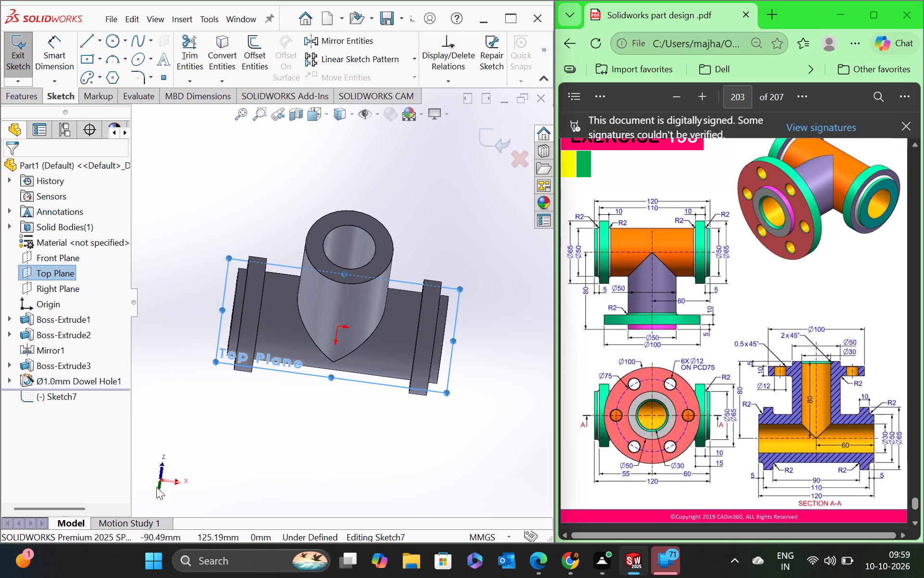
click(160, 489)
click(159, 481)
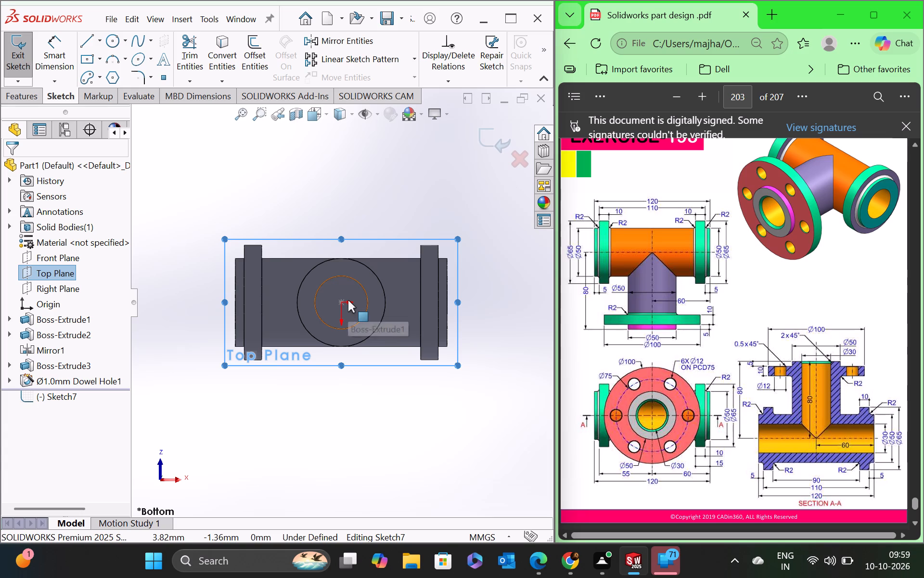
click(215, 44)
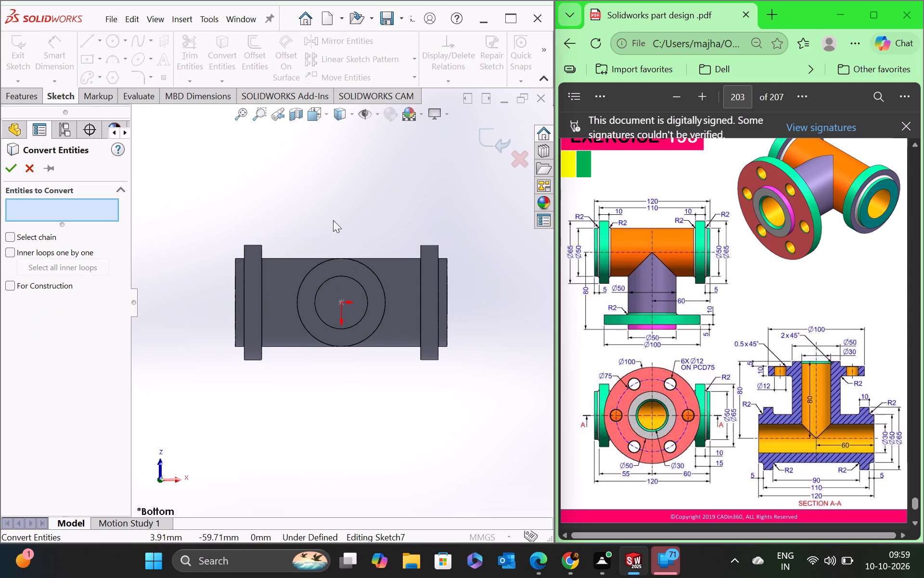
click(361, 287)
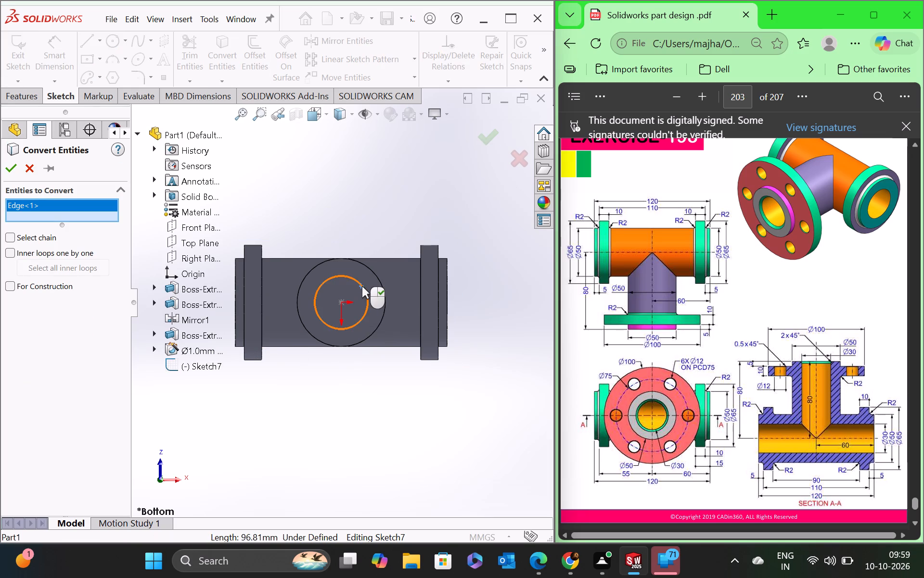
click(9, 166)
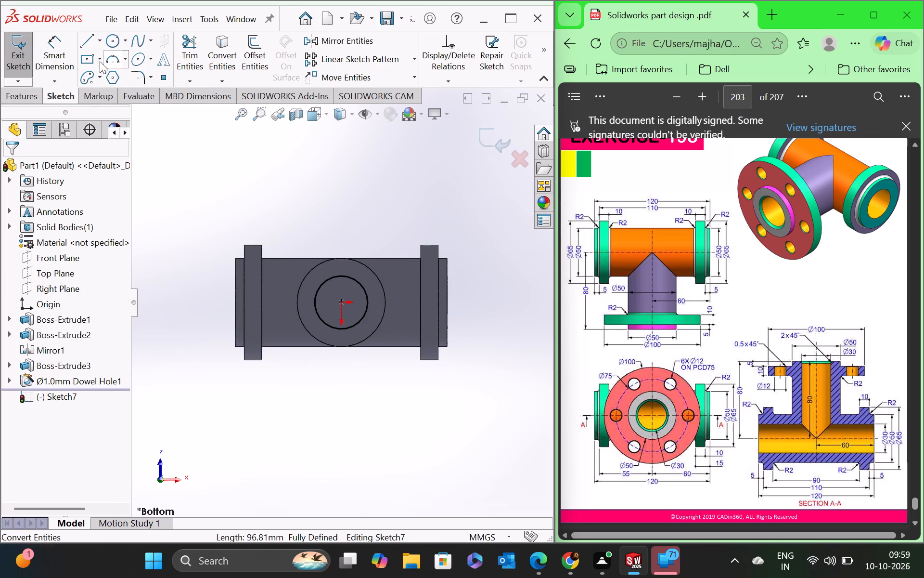
Cut-extrude the converted bore circle 80 mm Blind from the sketch plane along the branch pipe, opening its bore into the main pipe.
click(35, 97)
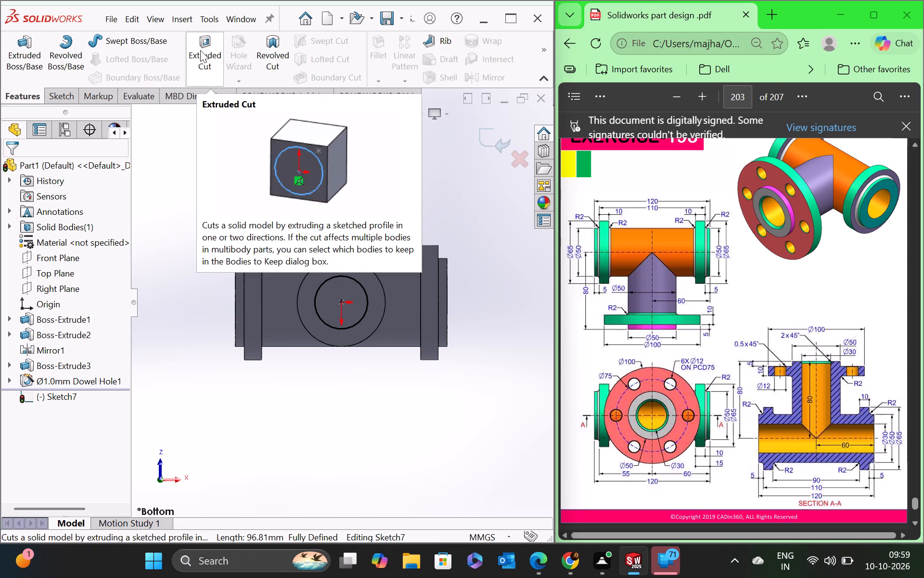
click(200, 50)
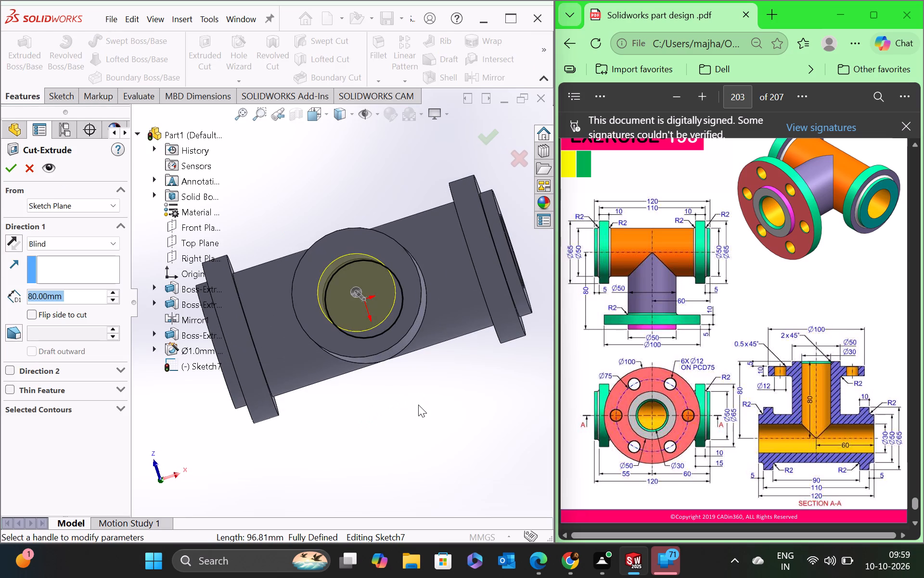
middle_drag(430, 428, 340, 457)
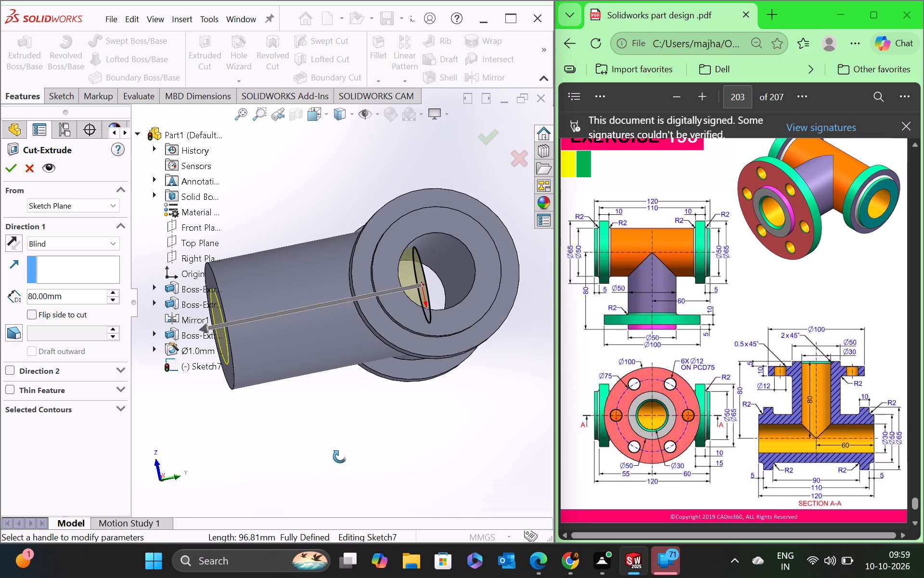
middle_drag(340, 457, 338, 457)
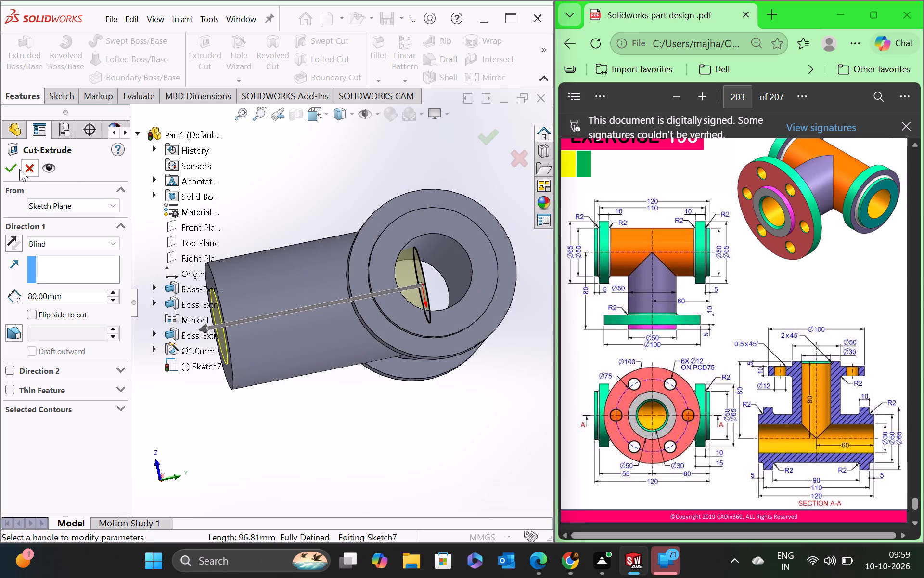
click(12, 169)
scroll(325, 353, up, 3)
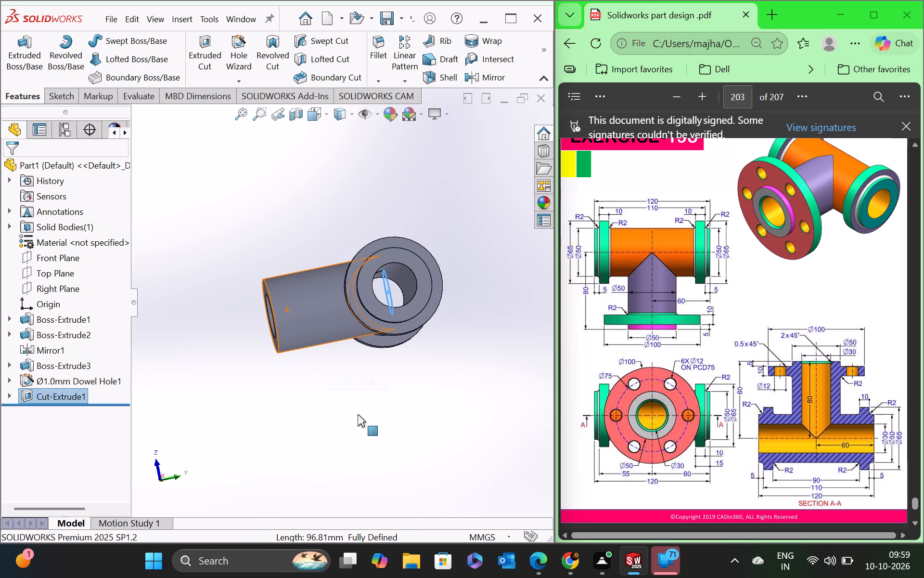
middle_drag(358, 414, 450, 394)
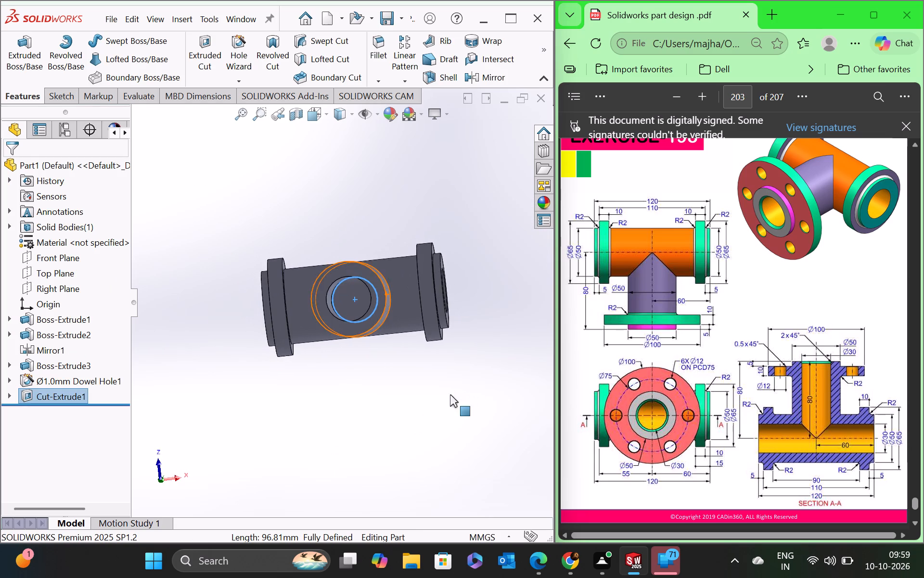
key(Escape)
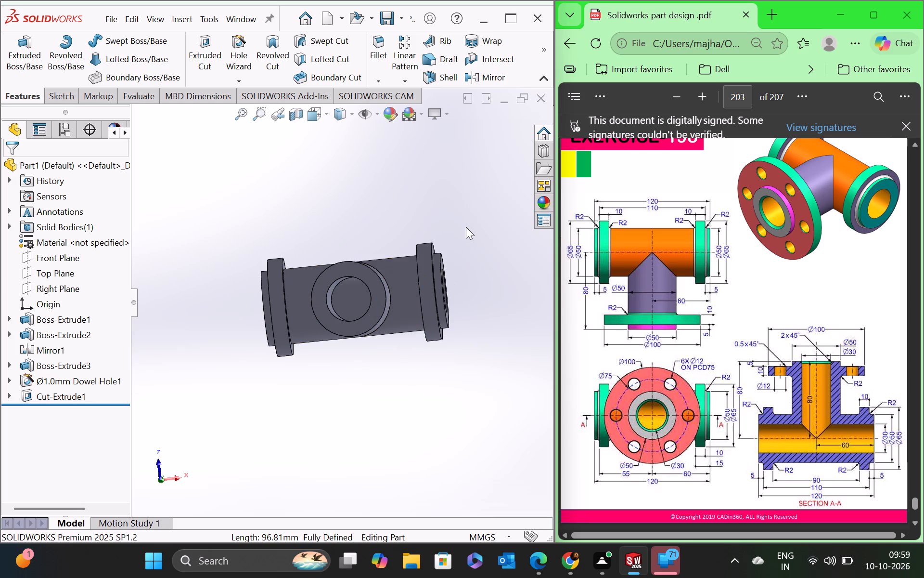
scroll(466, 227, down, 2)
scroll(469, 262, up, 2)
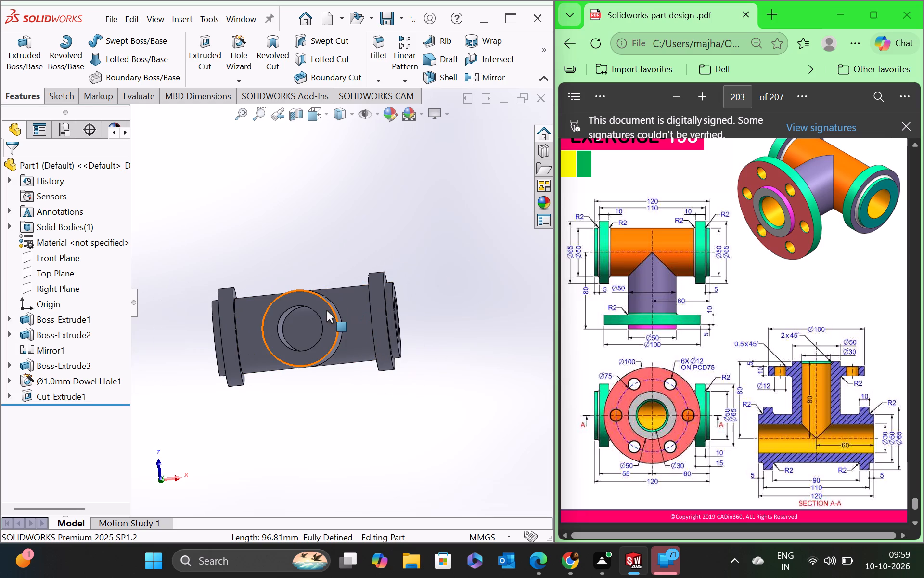
Start a sketch on the branch pipe's end face and draw a circle about 86 mm in diameter centred on the origin.
right_click(326, 310)
click(361, 237)
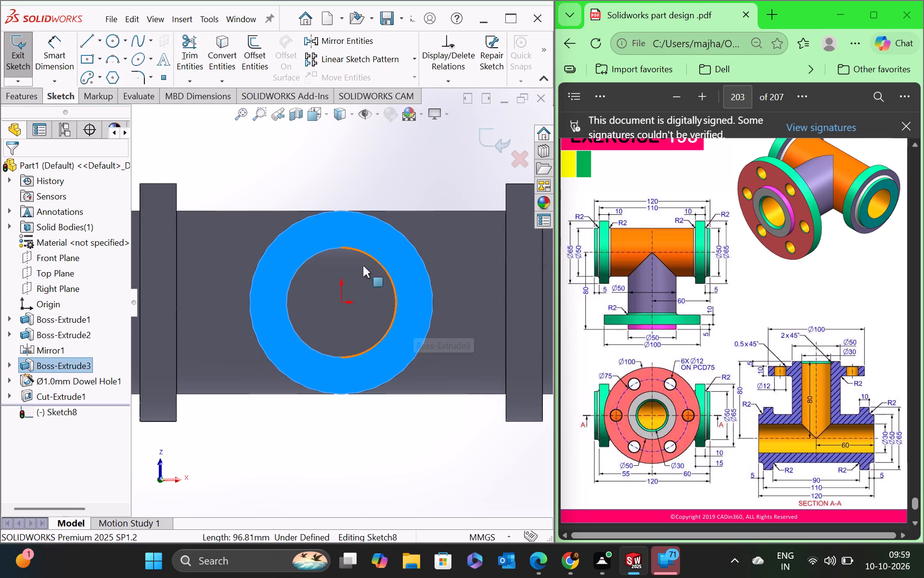
click(370, 159)
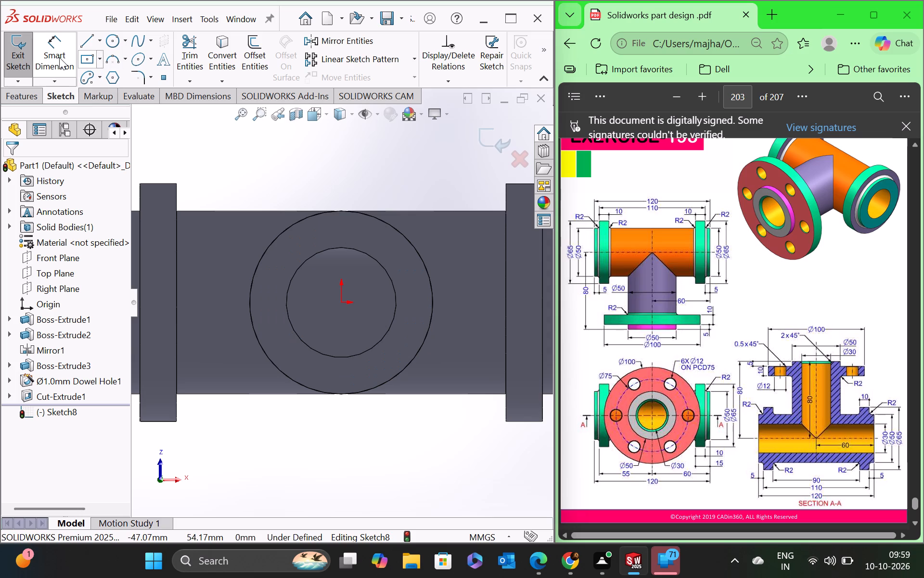
click(112, 40)
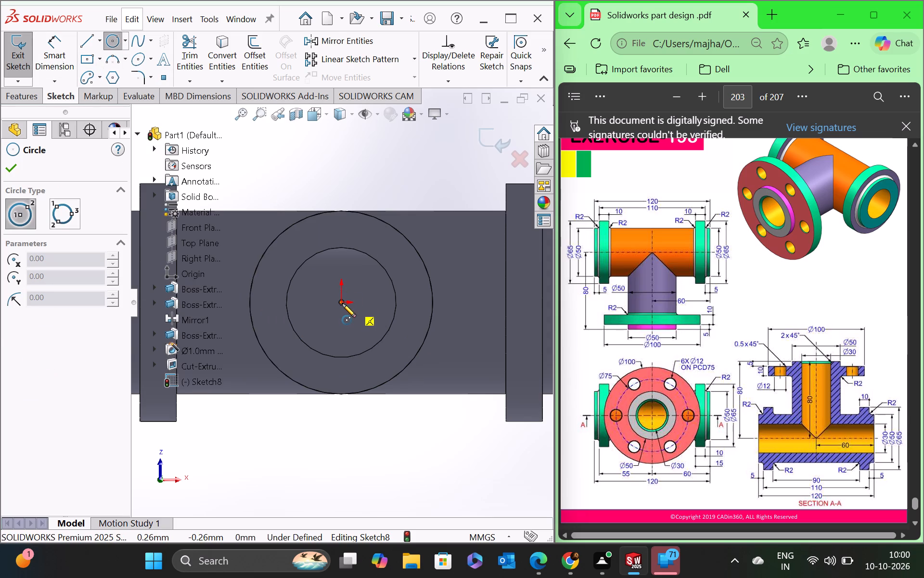
click(342, 303)
scroll(454, 396, up, 3)
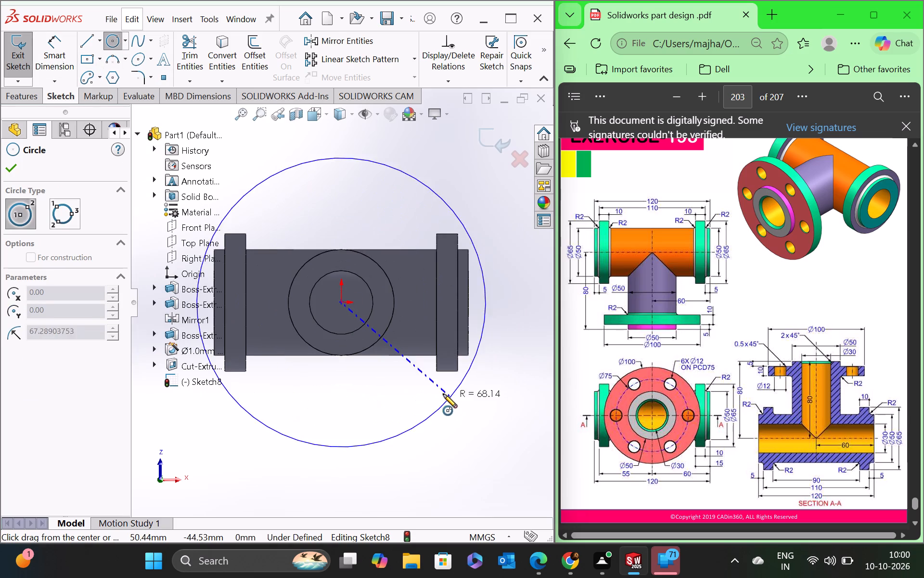
click(408, 364)
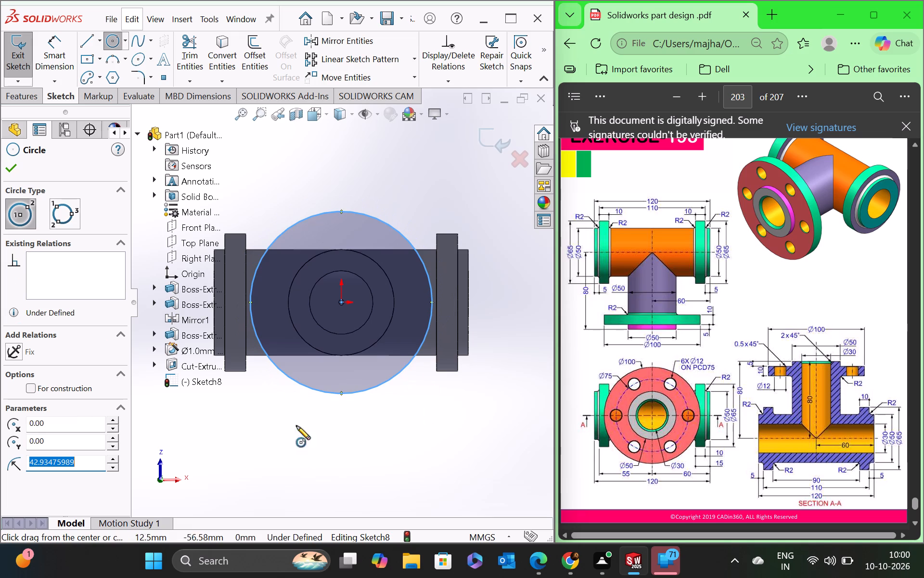
click(135, 134)
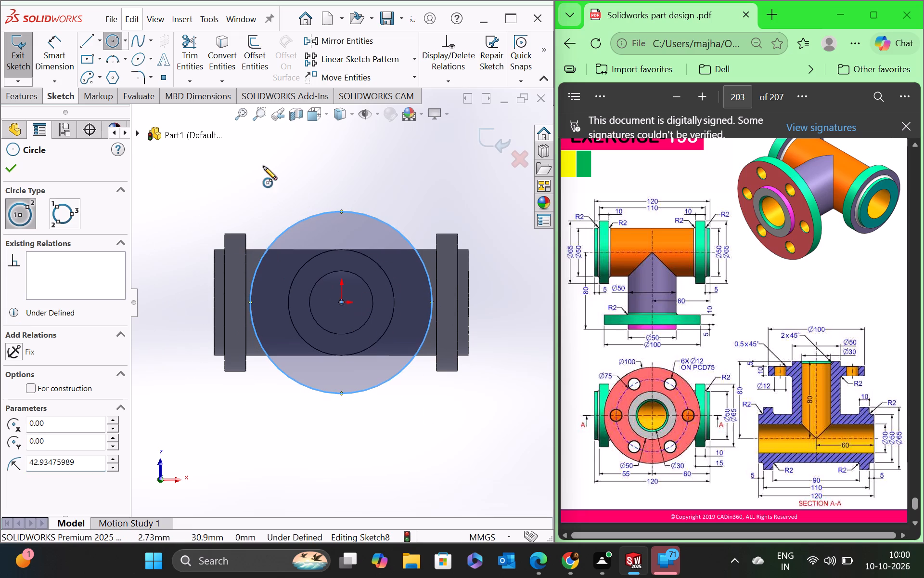
Dimension the large flange circle's diameter to 100 mm.
click(53, 53)
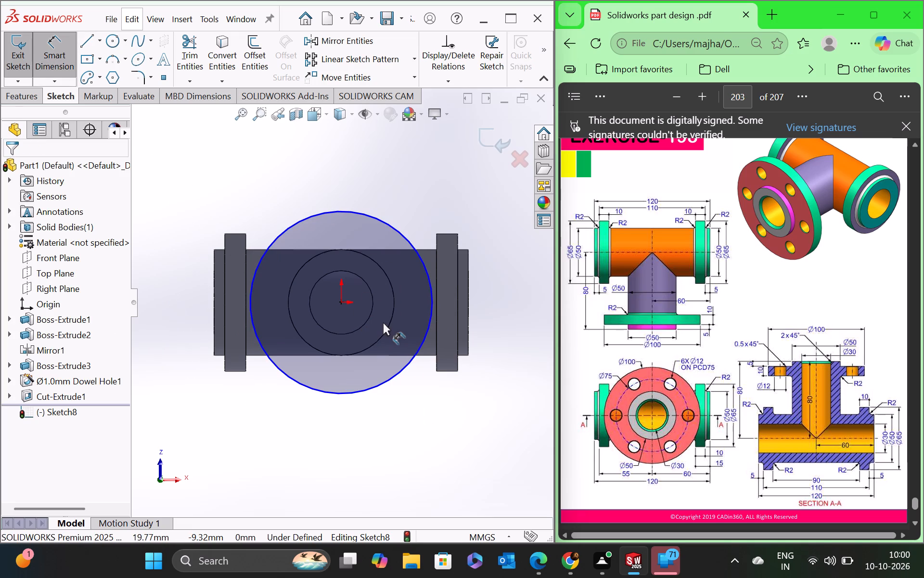
click(420, 345)
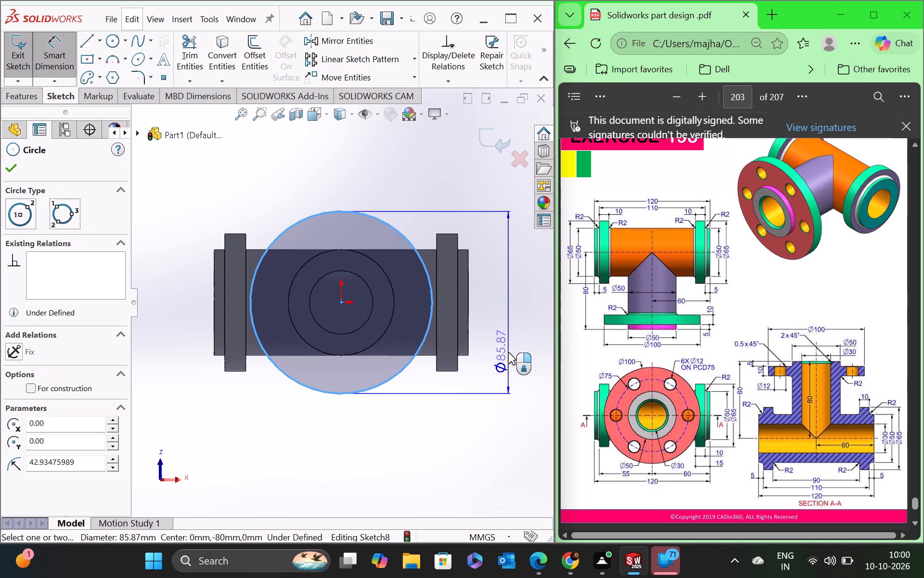
click(508, 352)
text(100)
key(Return)
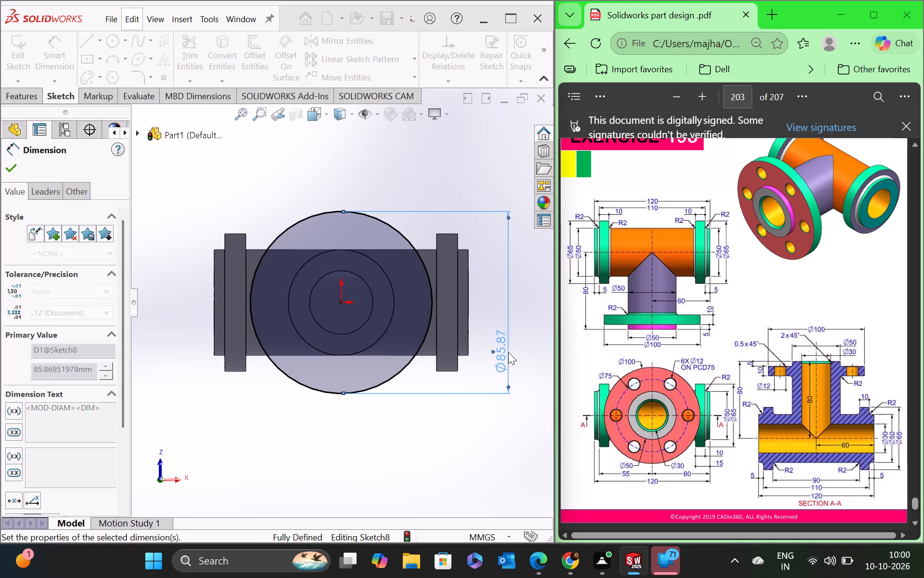
click(13, 164)
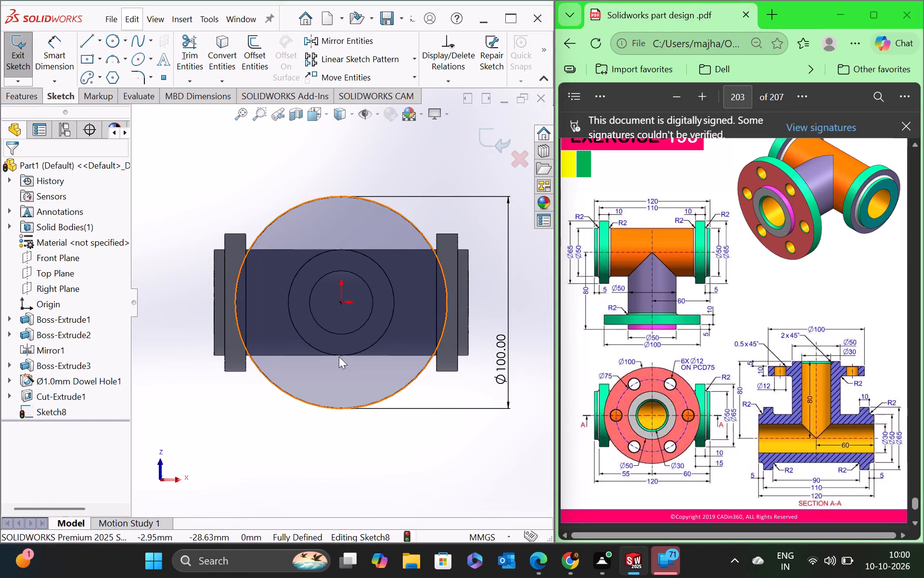
Sketch a bolt-hole circle about 13 mm in diameter inside the flange circle, about 36 mm from the origin along the main pipe's axis.
click(111, 43)
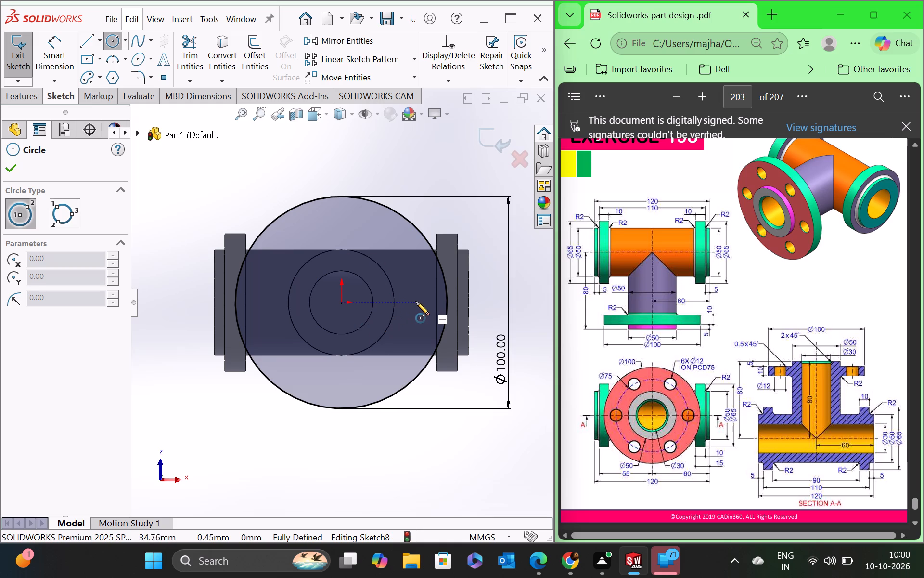
click(418, 302)
click(422, 315)
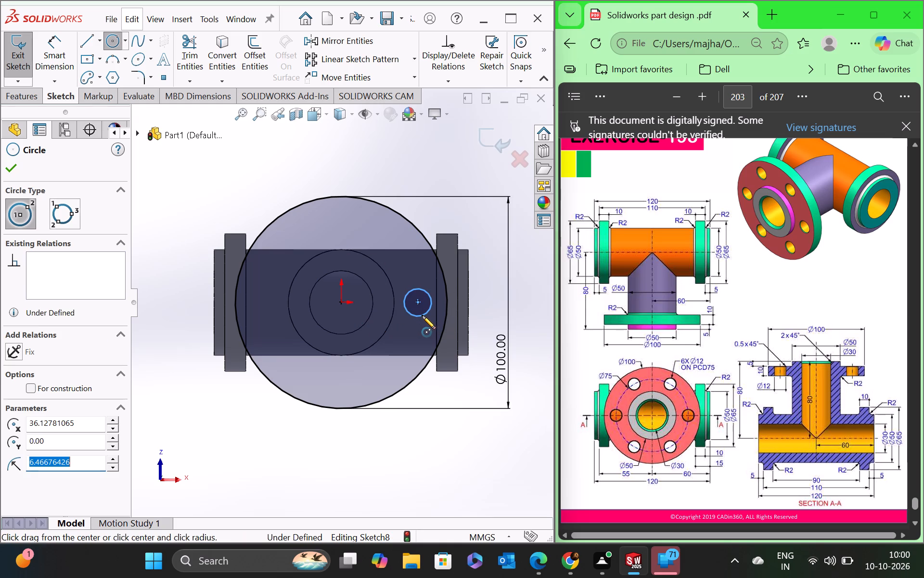
key(Escape)
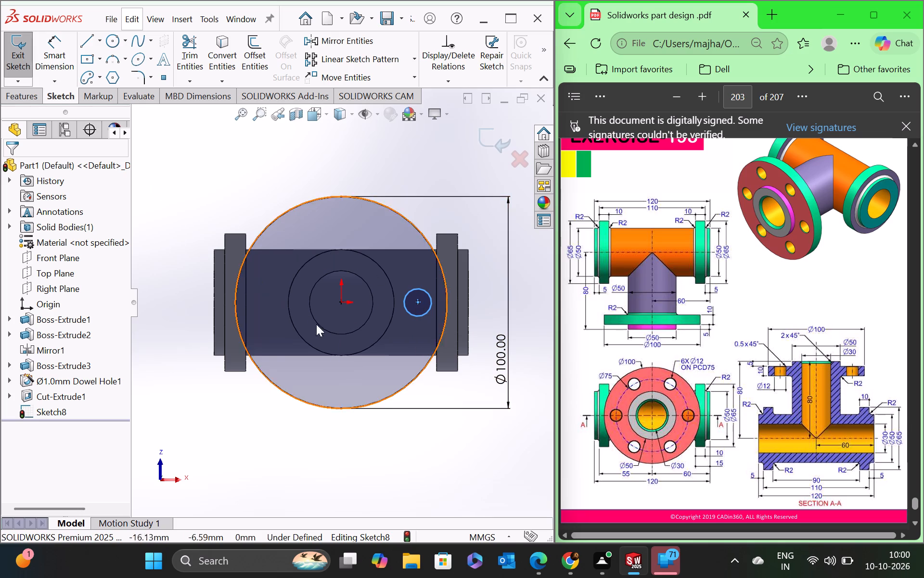
click(226, 165)
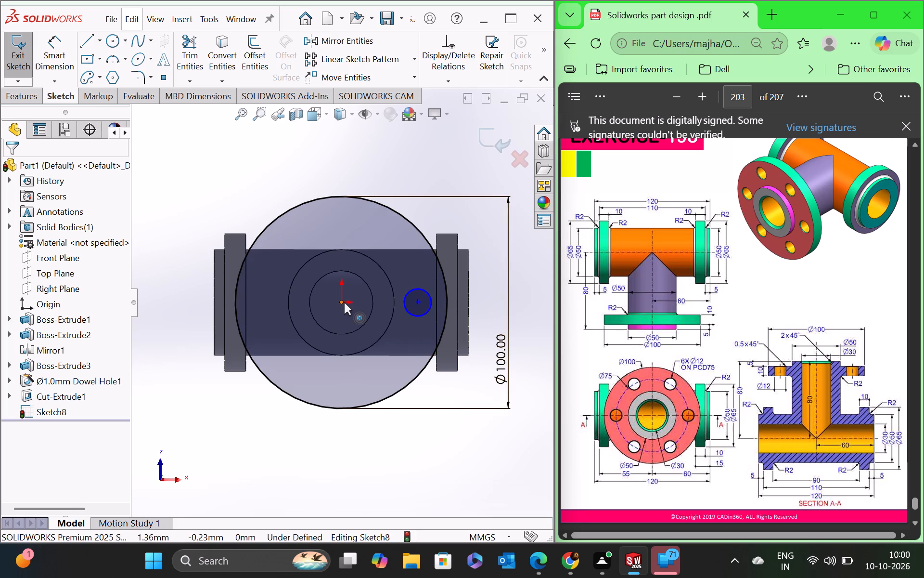
Add a Horizontal relation between the flange circle's centre and the bolt-hole circle's centre.
ctrl+click(342, 302)
ctrl+click(418, 301)
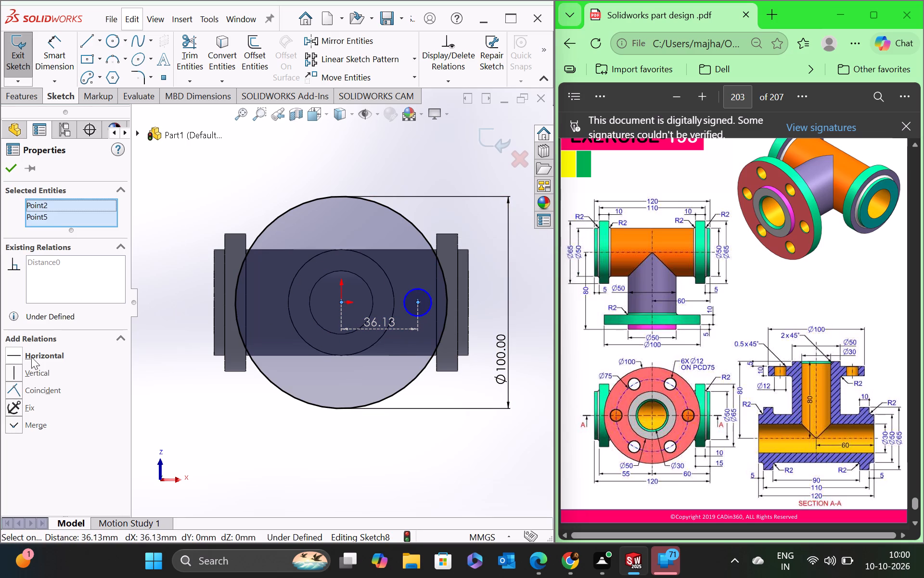
click(18, 355)
double_click(14, 356)
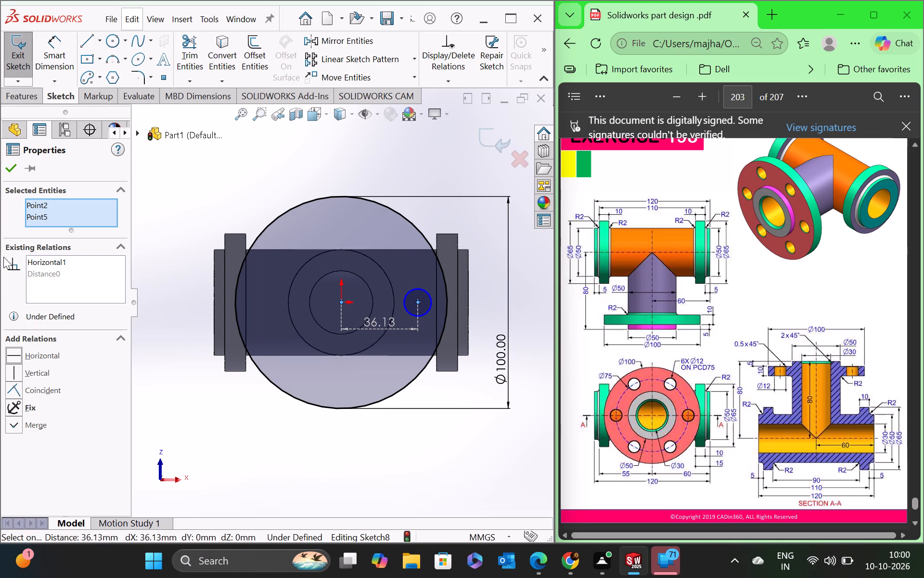
click(9, 174)
Dimension the distance from the flange centre to the bolt-hole circle's centre as 37.5 mm.
scroll(433, 311, down, 1)
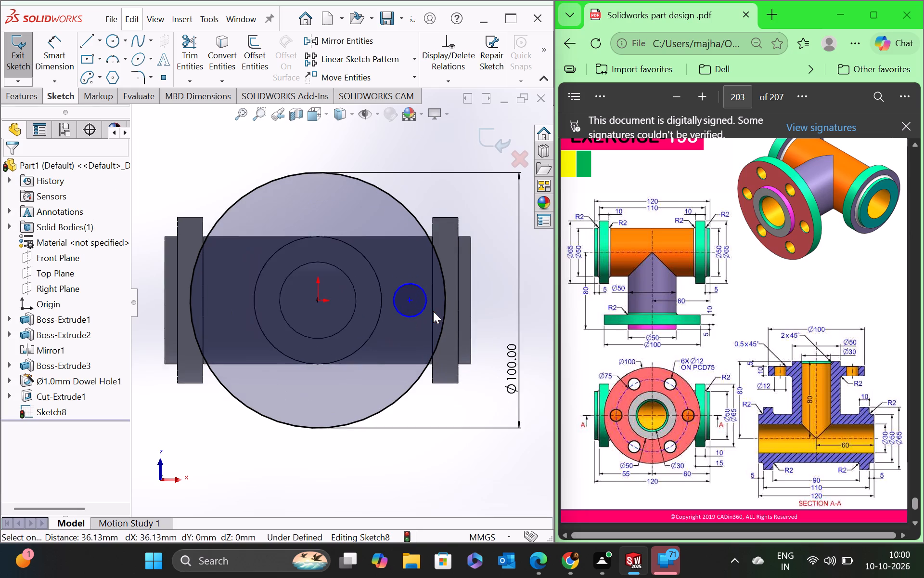
scroll(433, 311, down, 1)
click(59, 51)
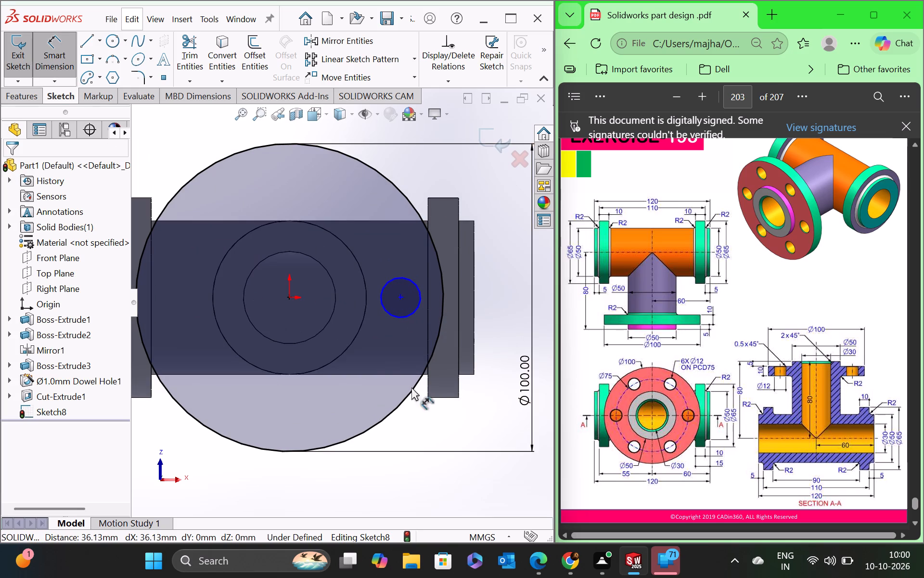
click(291, 295)
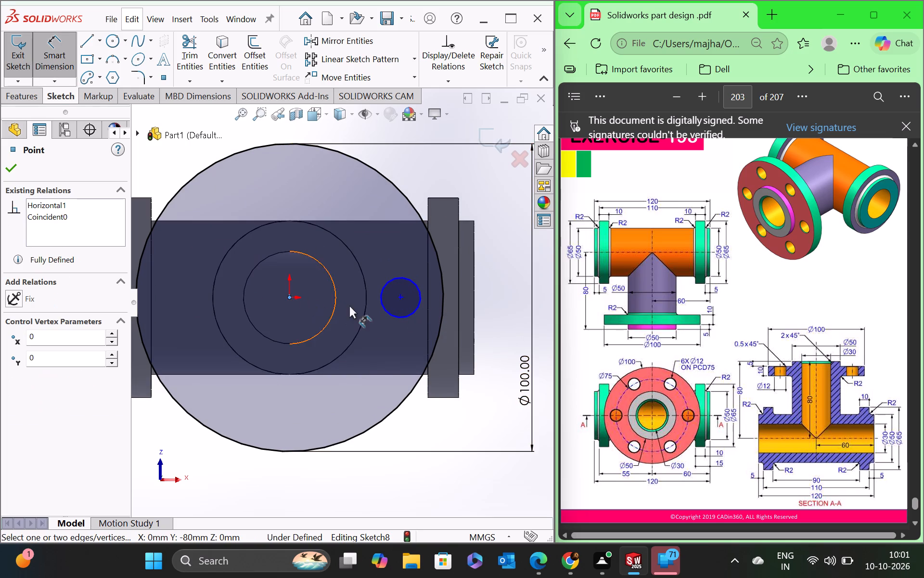
click(399, 296)
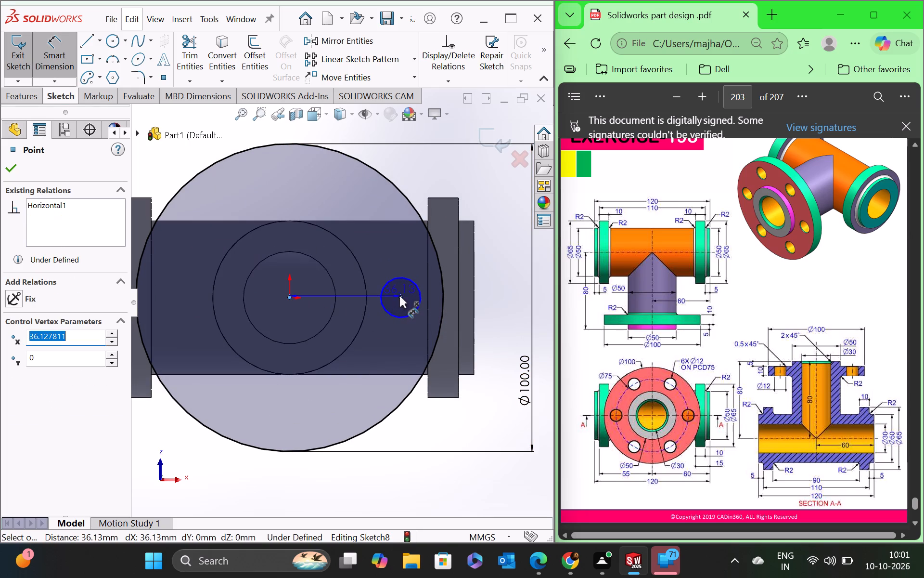
click(356, 394)
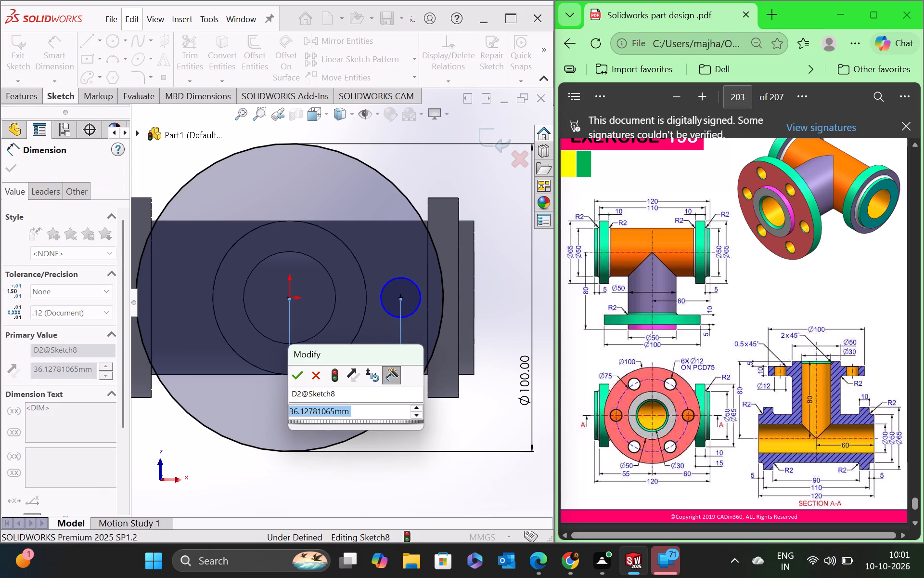
key(3)
text(7.5)
key(Return)
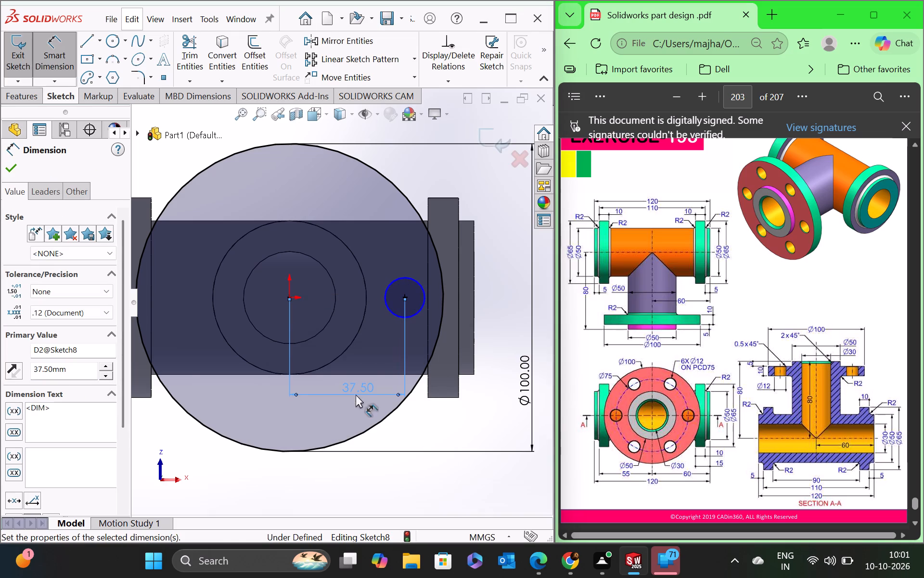
click(14, 165)
Dimension the bolt-hole circle's diameter to 12 mm.
click(58, 59)
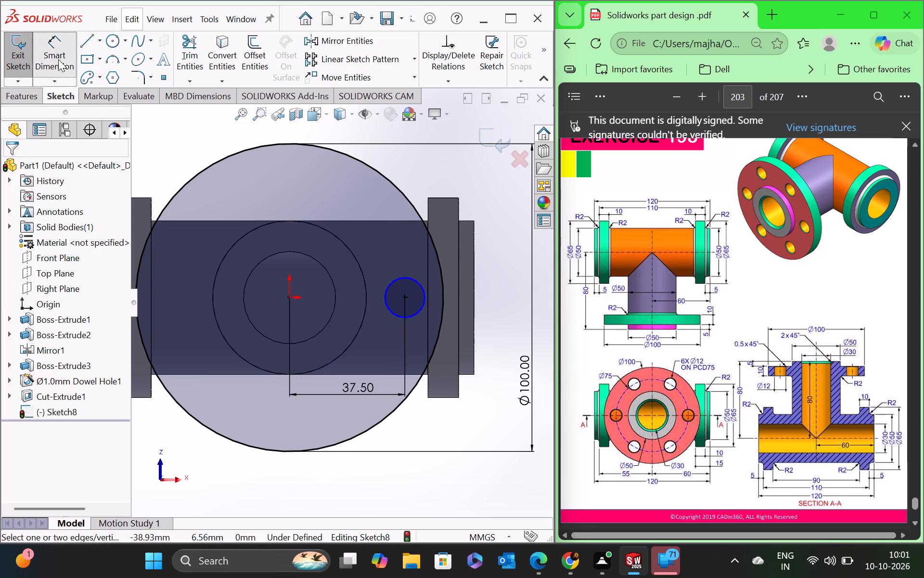
click(425, 296)
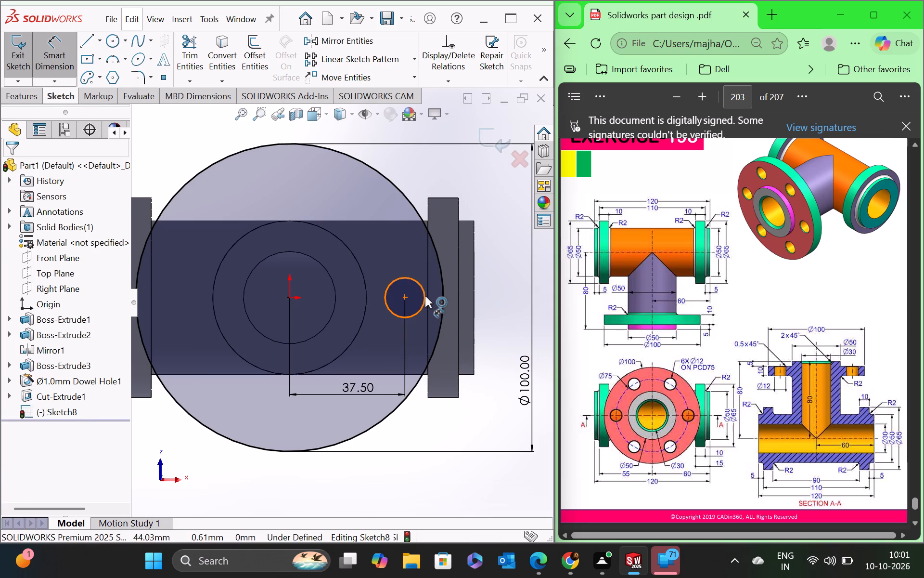
click(512, 309)
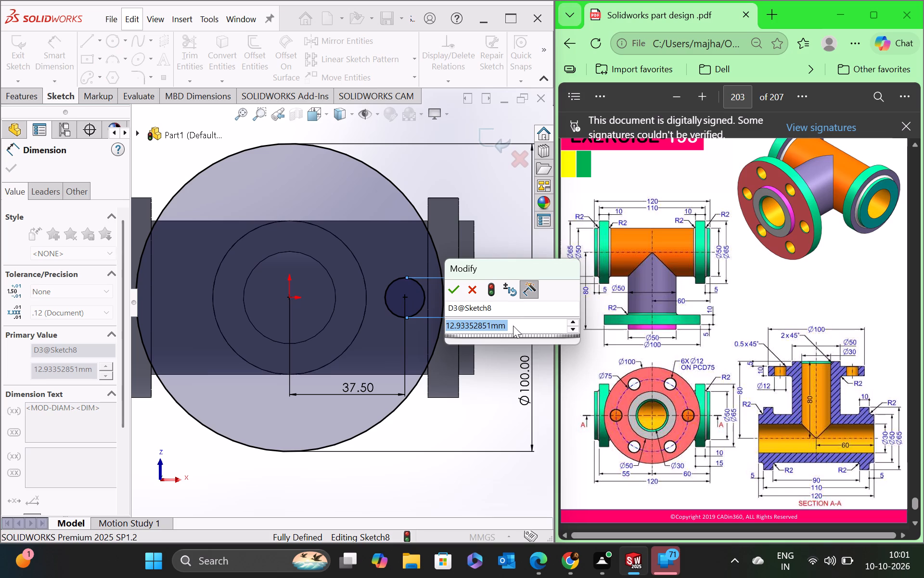
text(12)
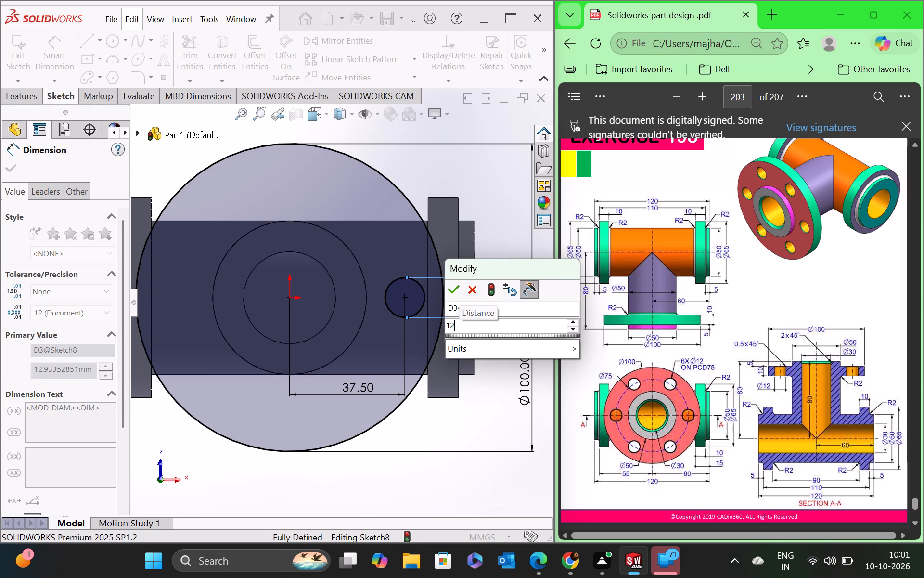
key(Return)
click(9, 167)
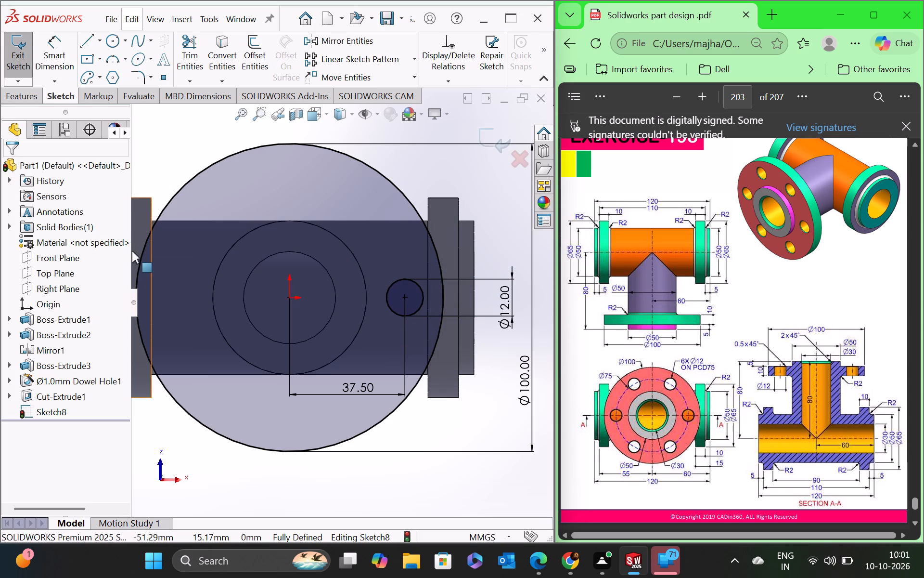
Convert the branch pipe's full outer circular edge into a circle in the flange sketch.
scroll(238, 364, up, 2)
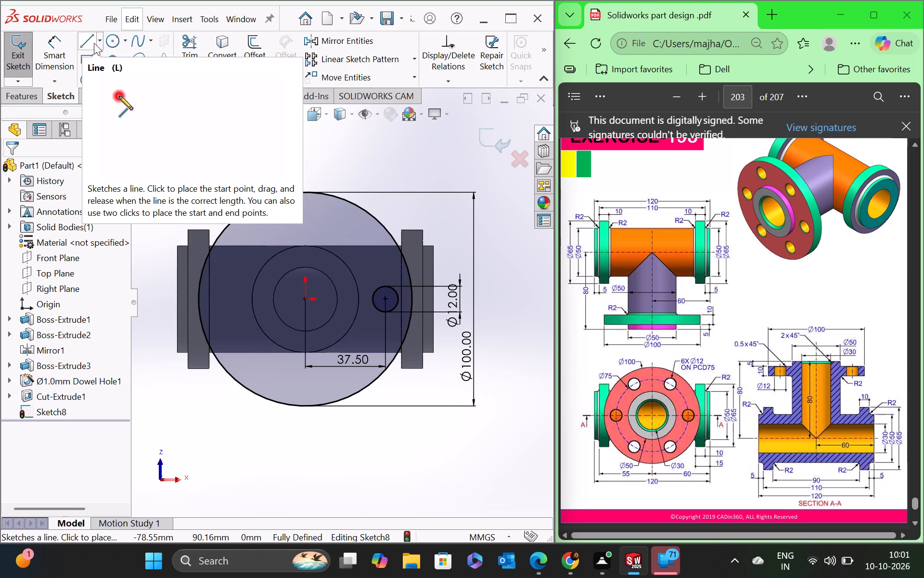
click(211, 53)
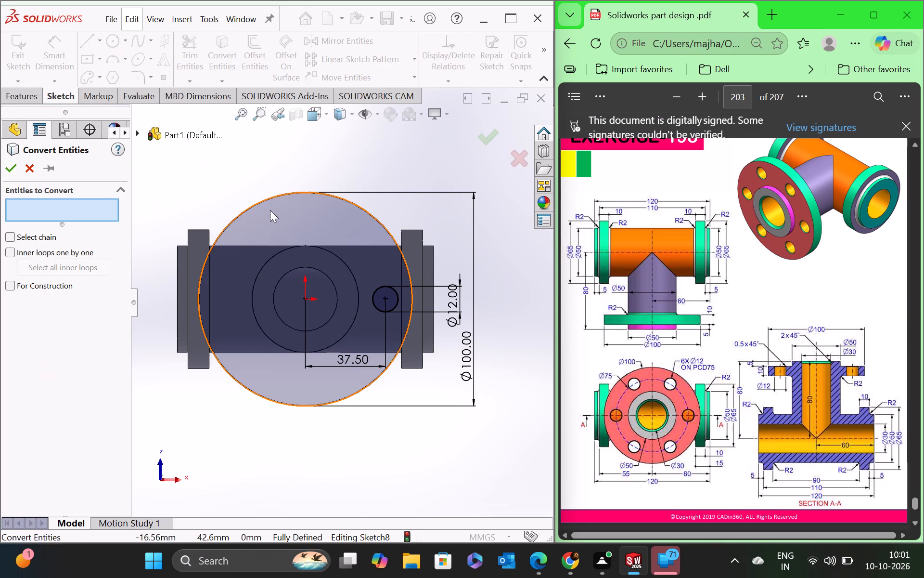
click(270, 258)
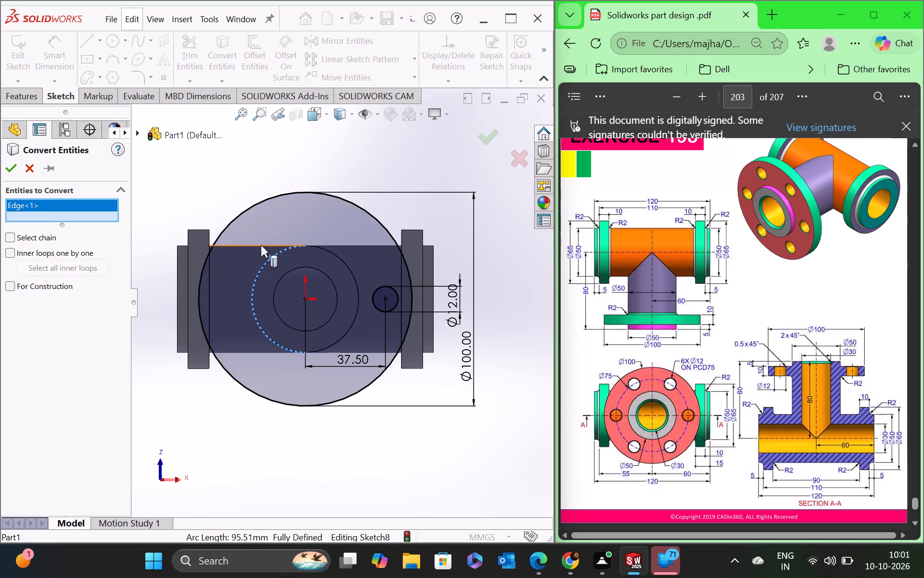
right_click(102, 203)
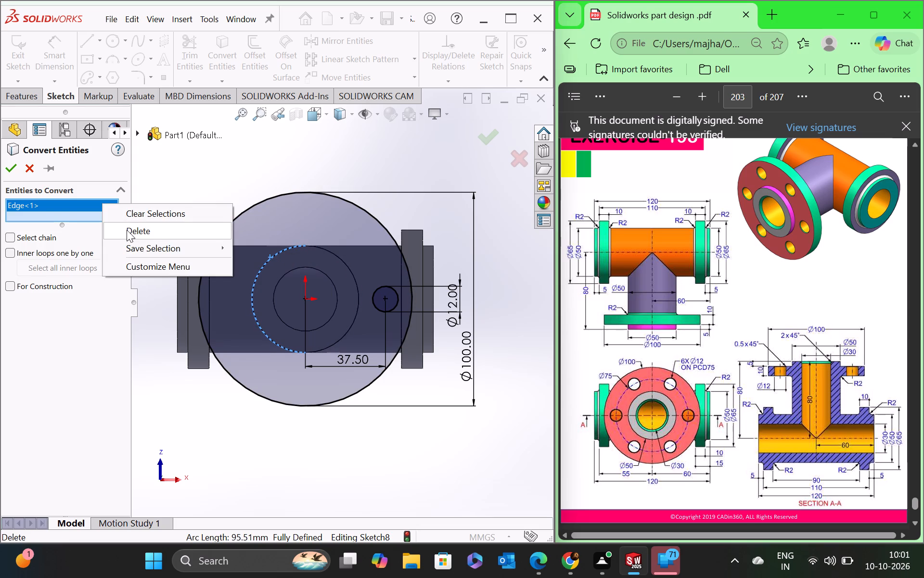
click(127, 230)
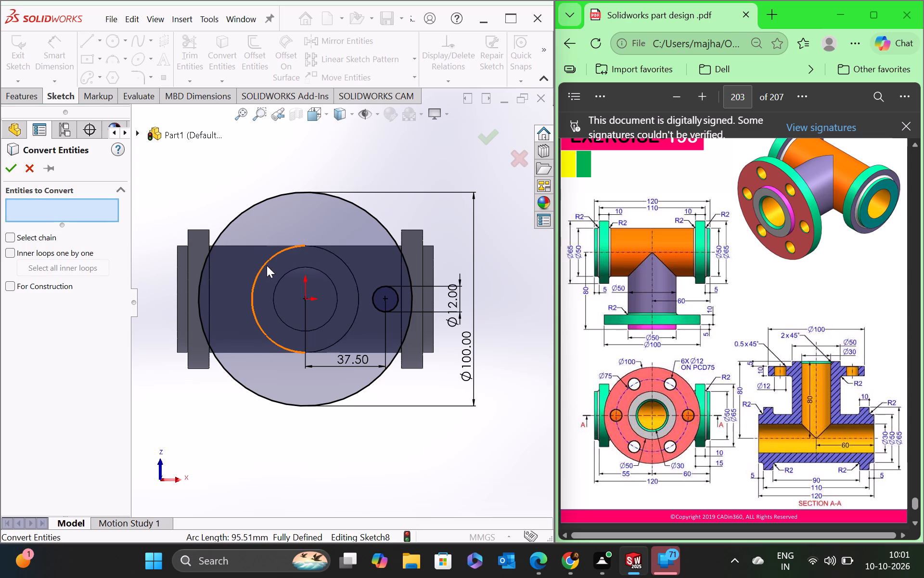
click(266, 264)
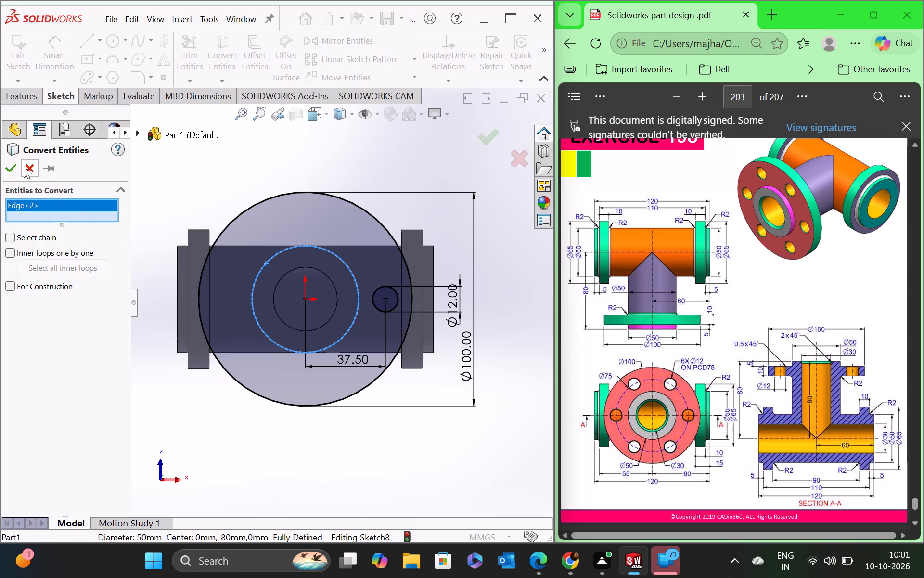
click(13, 166)
scroll(297, 251, up, 2)
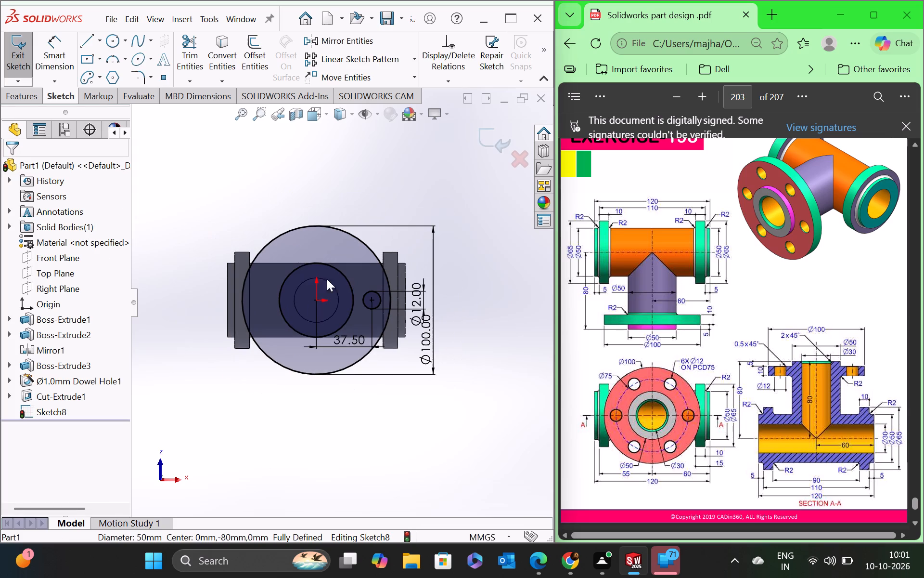
scroll(341, 341, down, 2)
scroll(347, 408, down, 1)
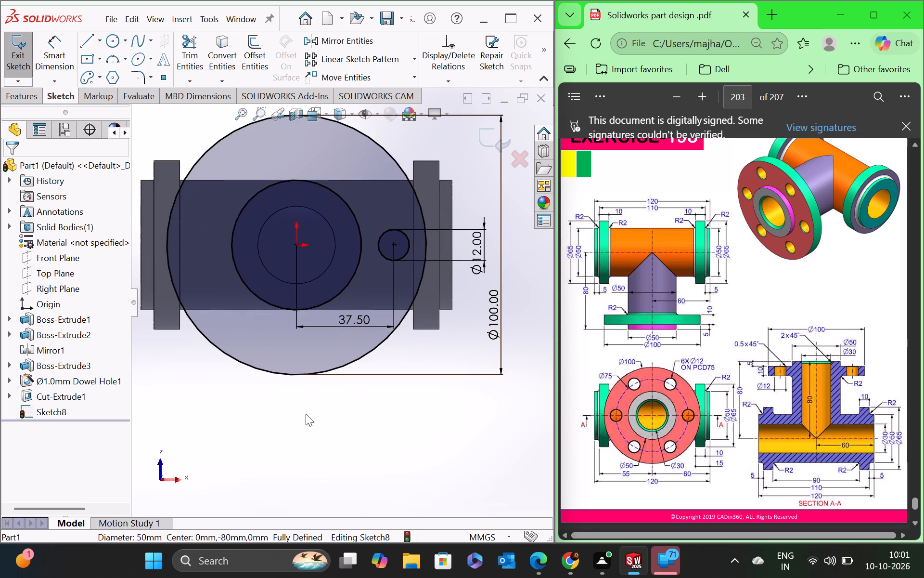
Circular-pattern the 12 mm bolt-hole circle around the flange centre with 6 equally spaced instances over 360°.
scroll(306, 414, up, 1)
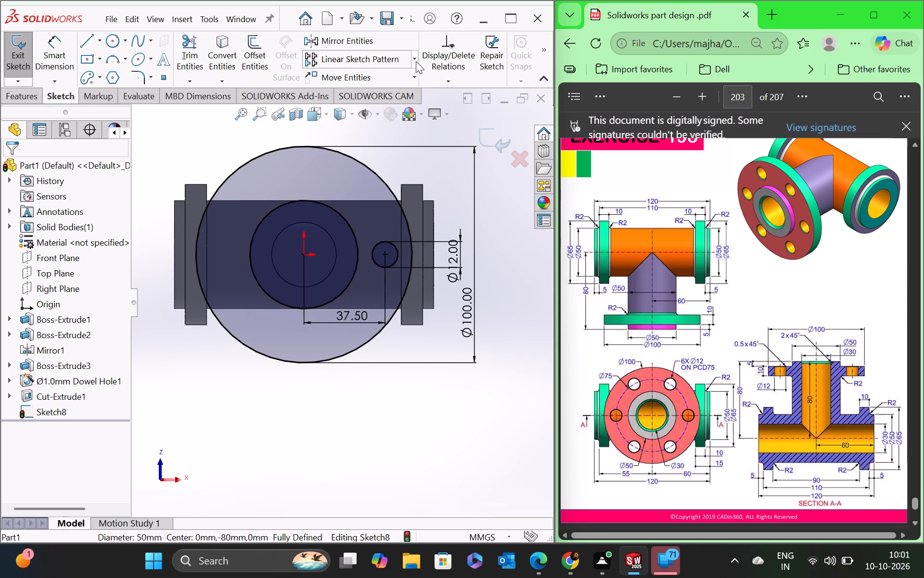
click(416, 61)
click(369, 93)
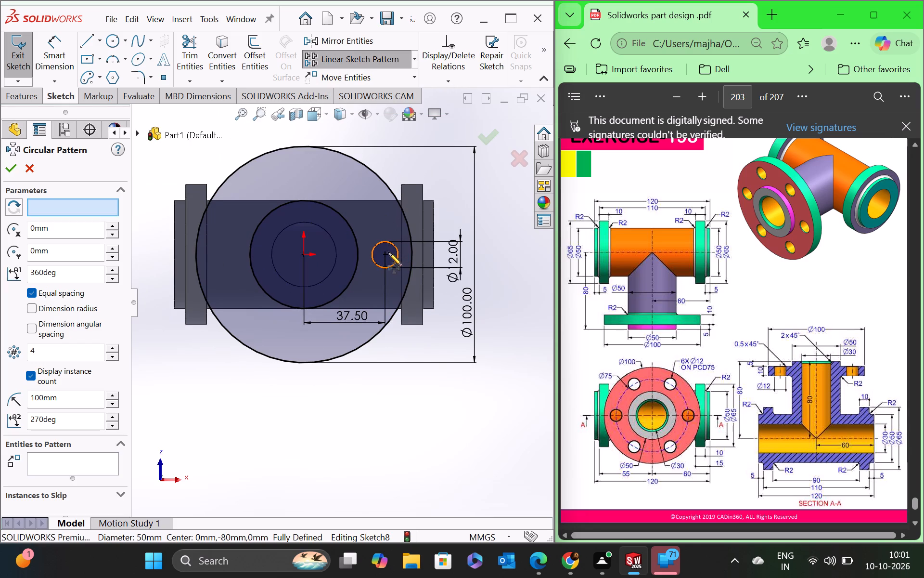
click(390, 255)
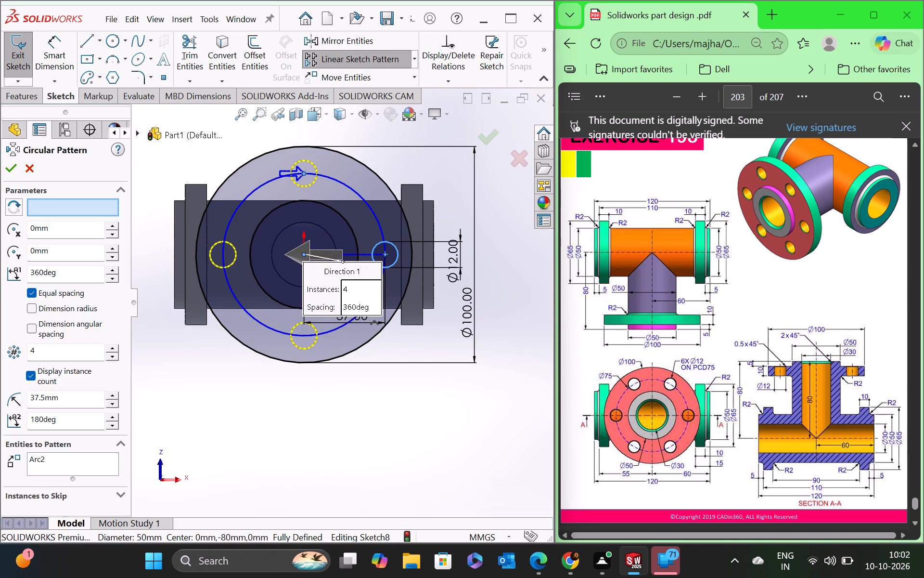
double_click(69, 357)
key(6)
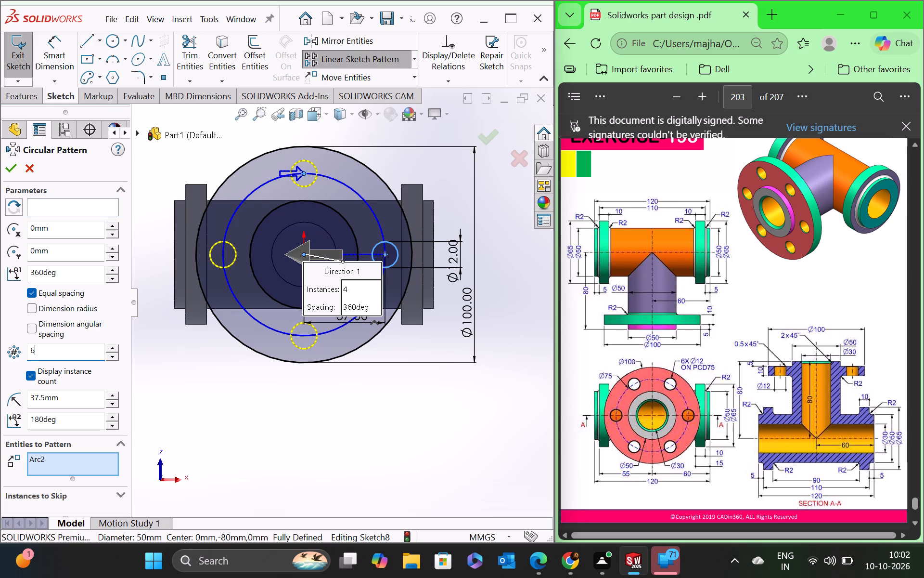
key(Return)
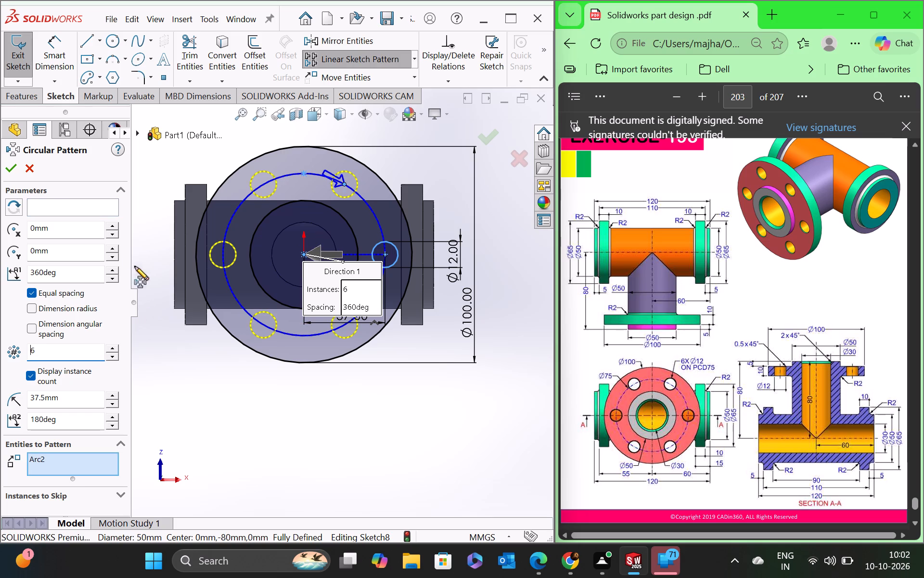
click(5, 168)
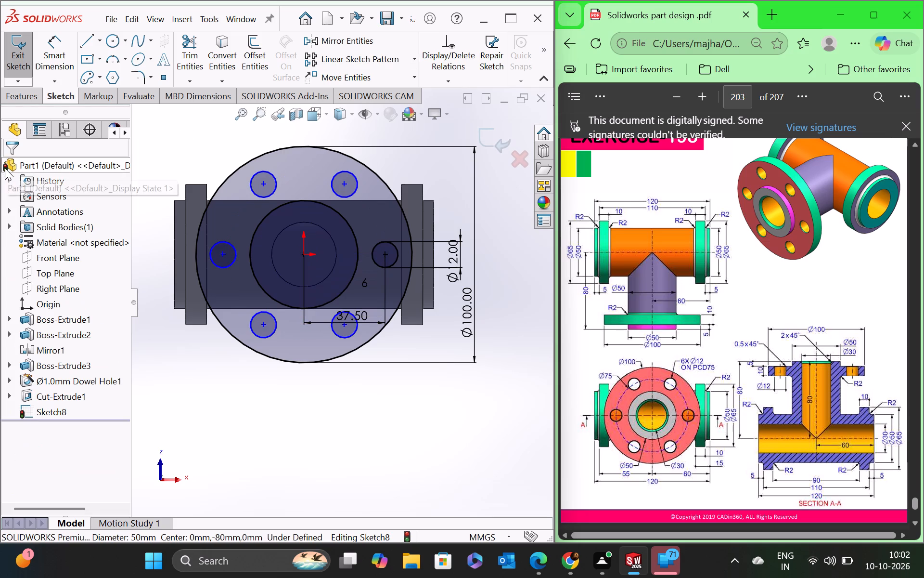
Dimension the vertical distance from the flange centre to the upper-right patterned bolt-hole circle's centre.
click(46, 58)
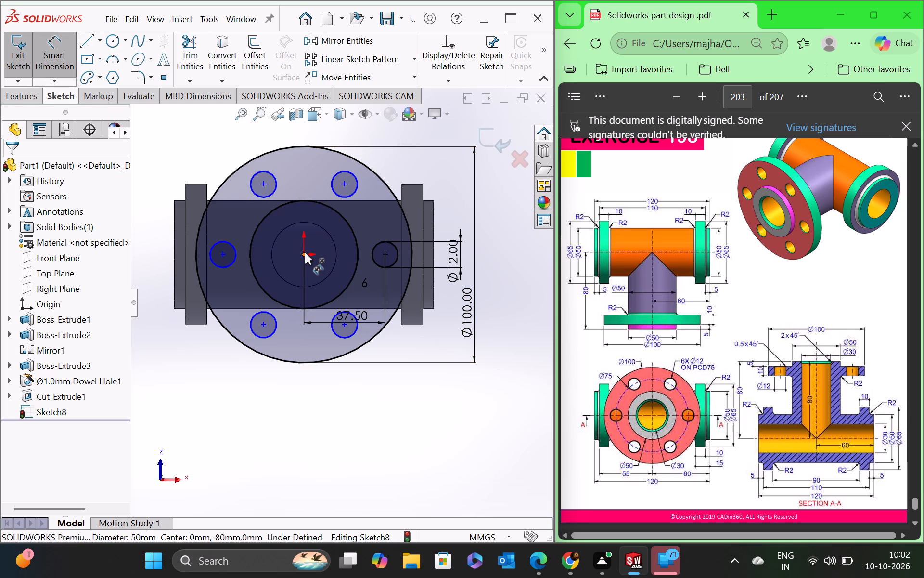
click(304, 252)
click(345, 184)
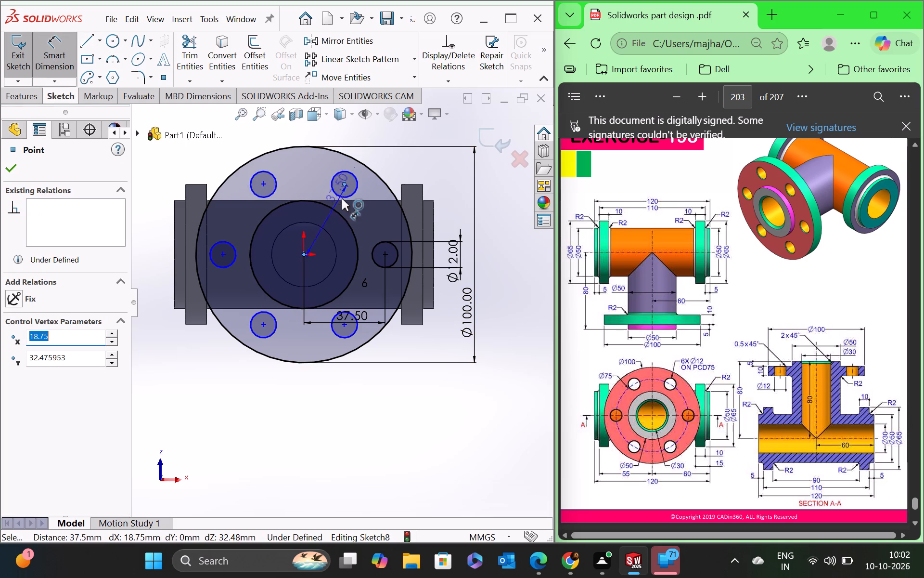
click(502, 244)
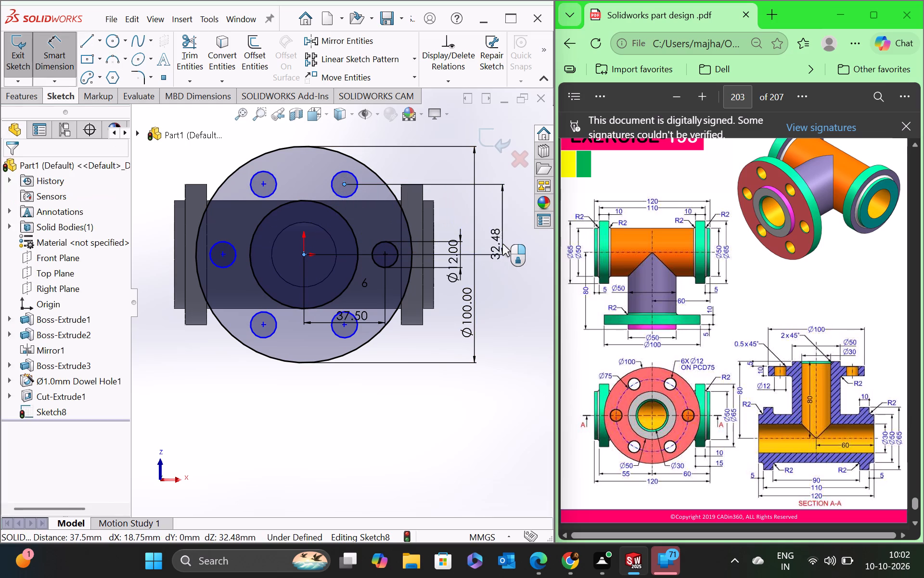
click(448, 219)
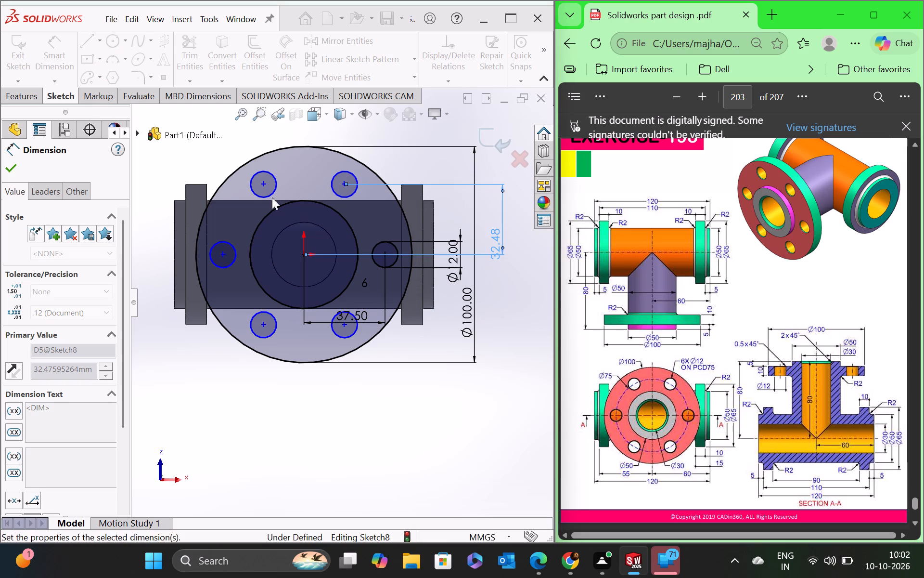
Dimension the horizontal distance from the flange centre to the same upper-right bolt-hole circle's centre.
click(304, 253)
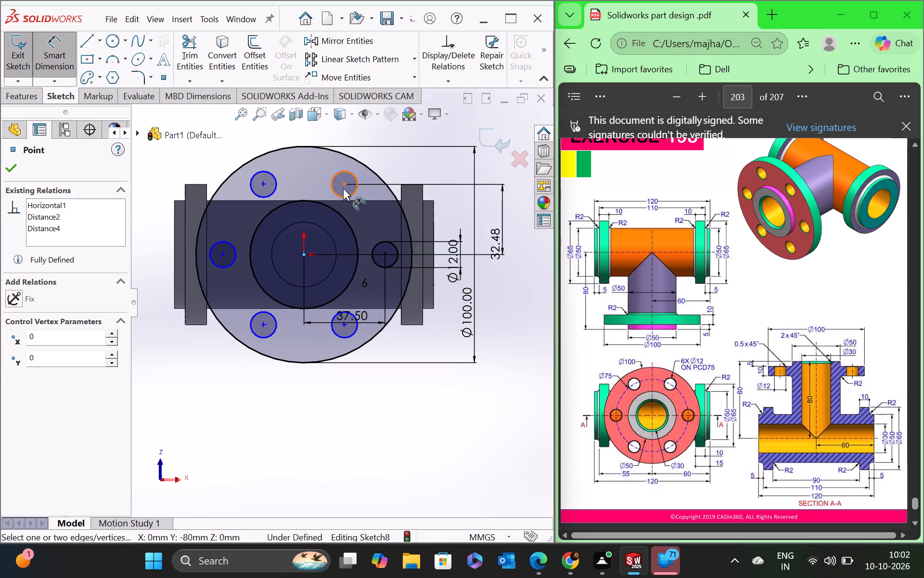
click(343, 183)
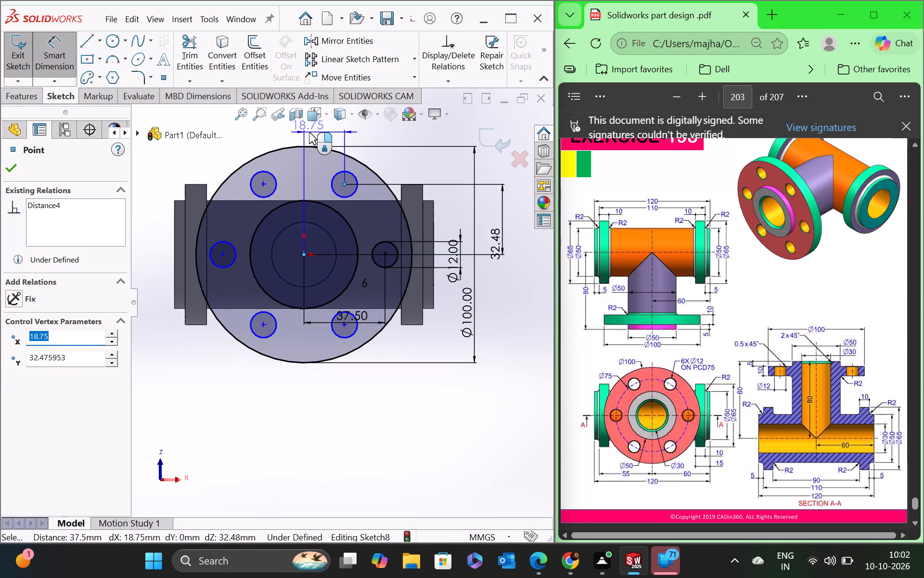
click(310, 132)
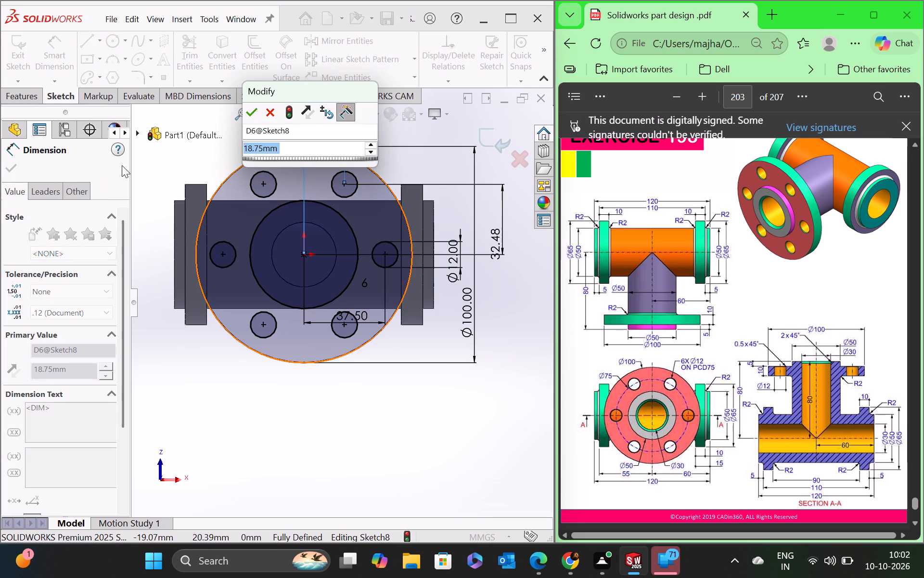
click(251, 111)
scroll(317, 226, down, 2)
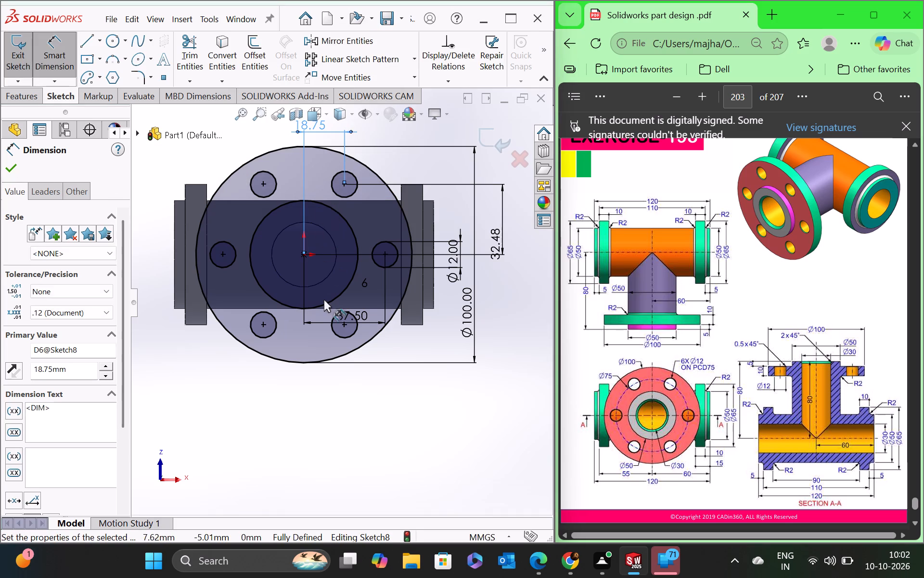
scroll(323, 306, up, 3)
middle_drag(352, 391, 361, 317)
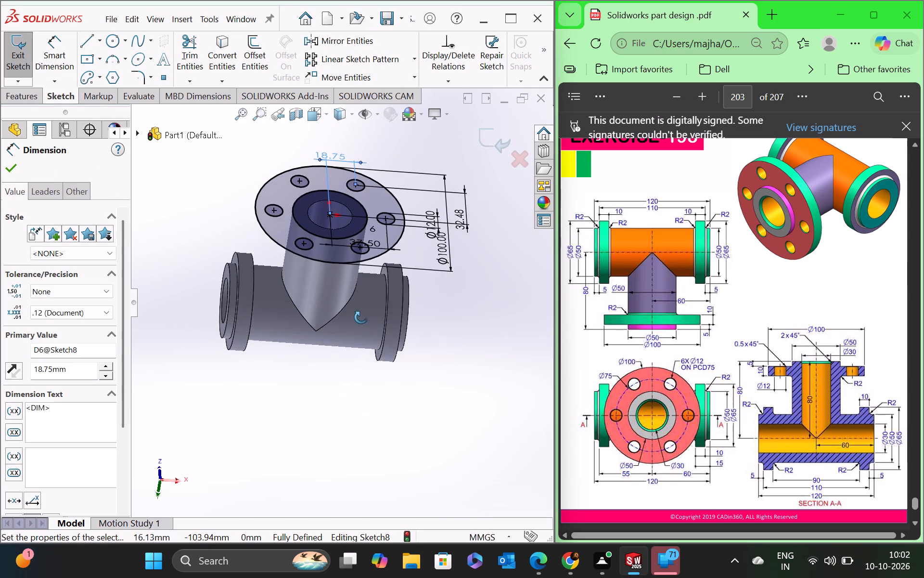
middle_drag(361, 317, 349, 404)
click(14, 166)
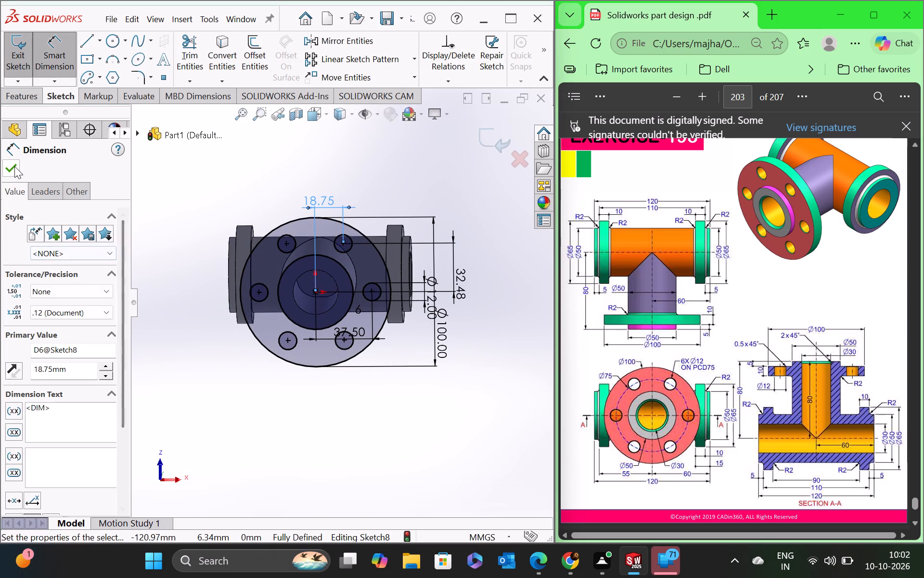
Set up a blind boss extrusion of the flange sketch, reversed toward the main pipe, starting from a 5 mm offset.
click(34, 95)
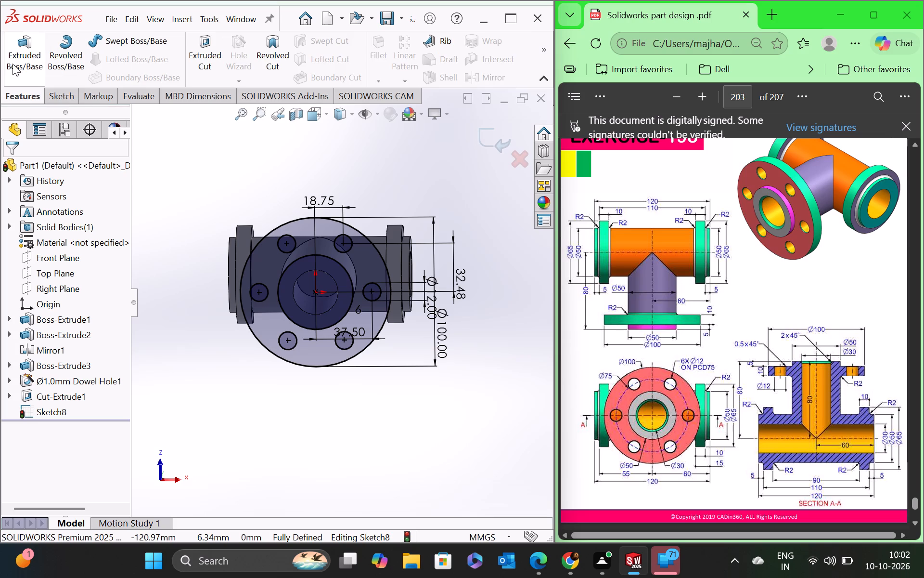
click(11, 64)
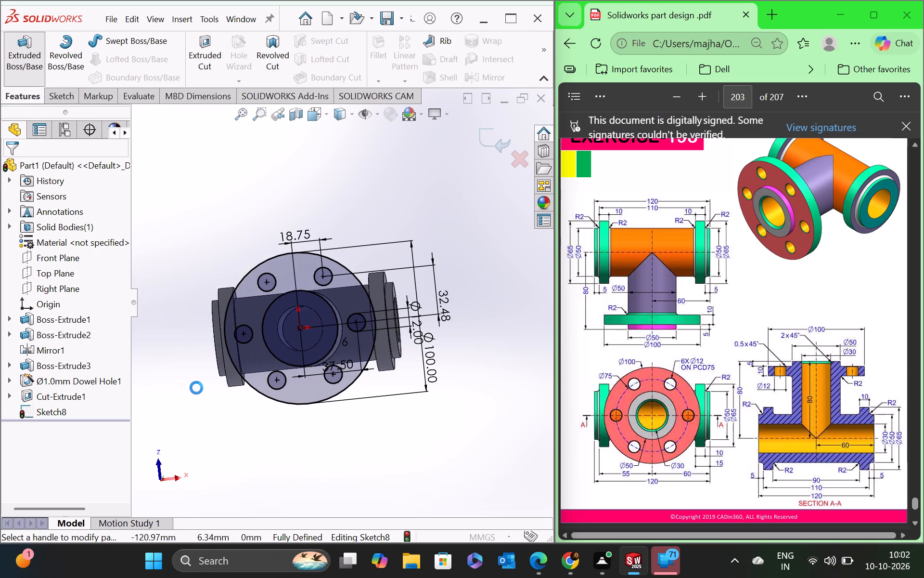
scroll(284, 450, up, 2)
middle_drag(284, 450, 315, 420)
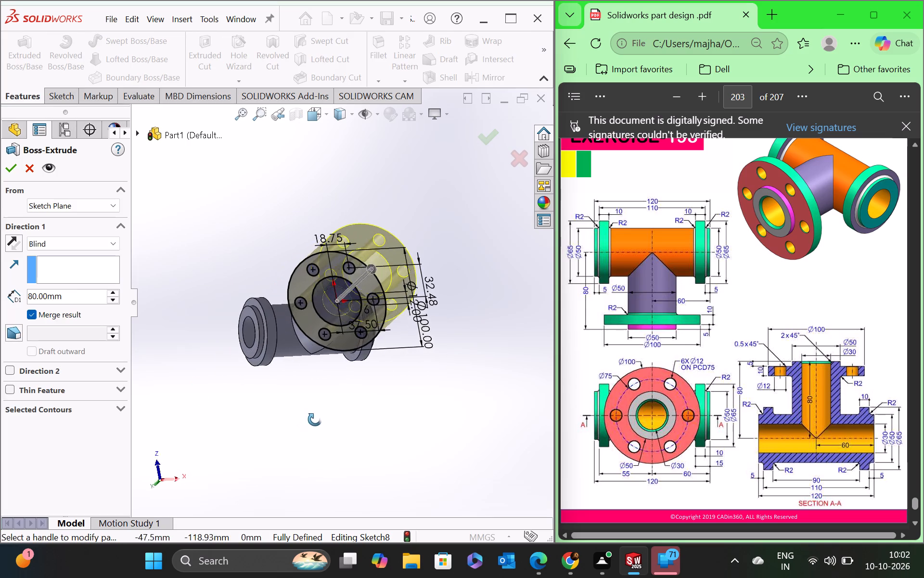
middle_drag(315, 420, 329, 388)
click(13, 244)
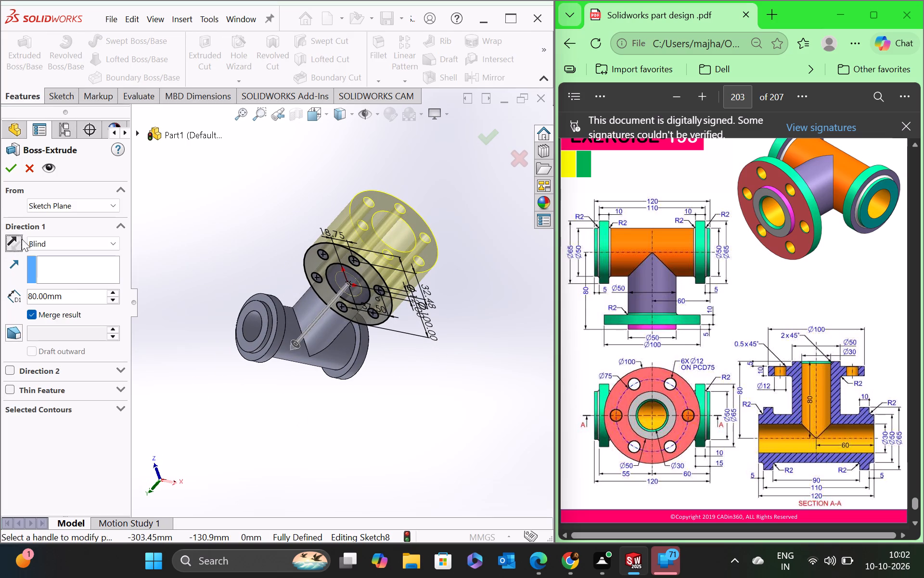
click(68, 200)
click(58, 251)
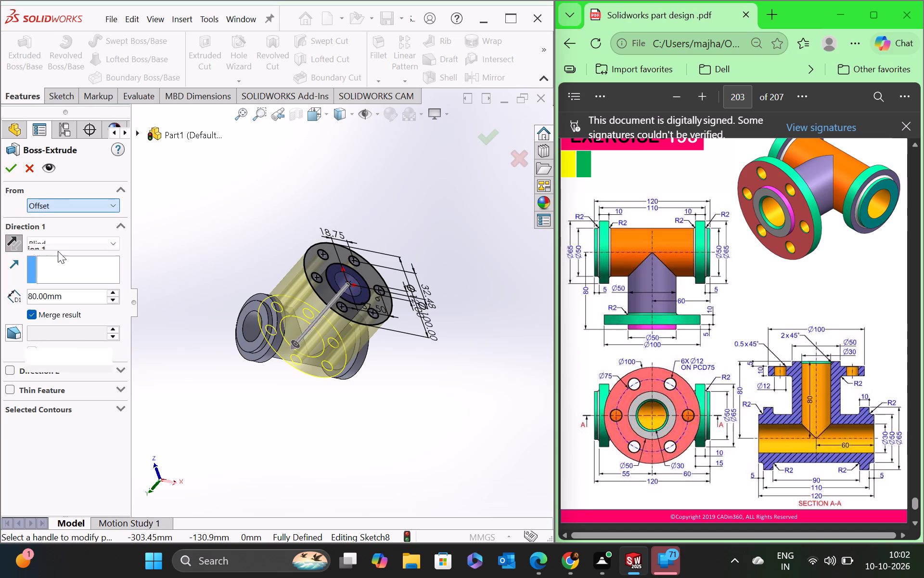
double_click(74, 227)
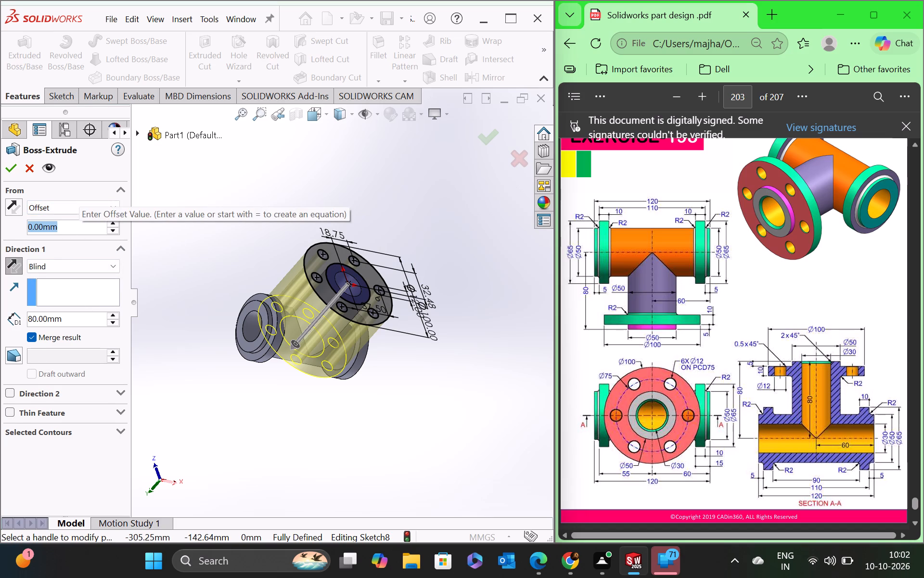
key(5)
key(Return)
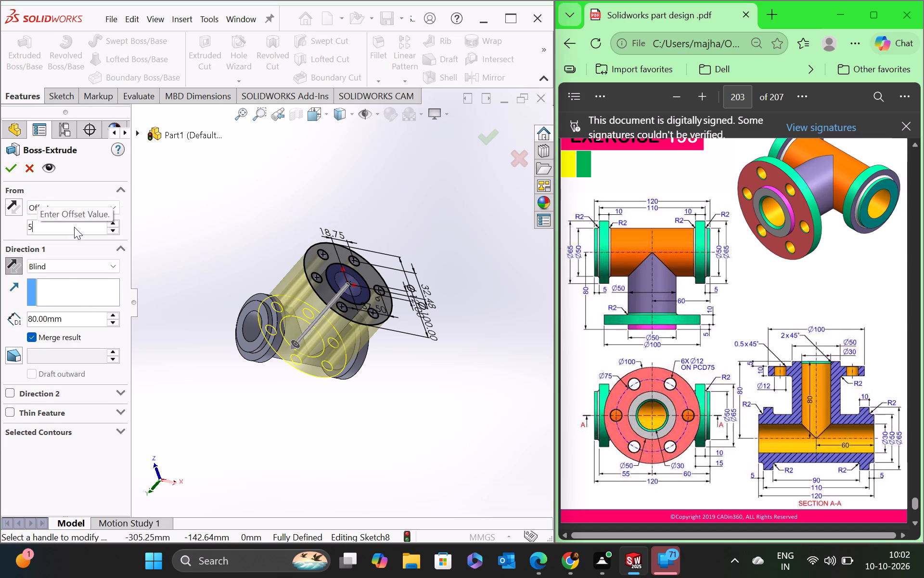
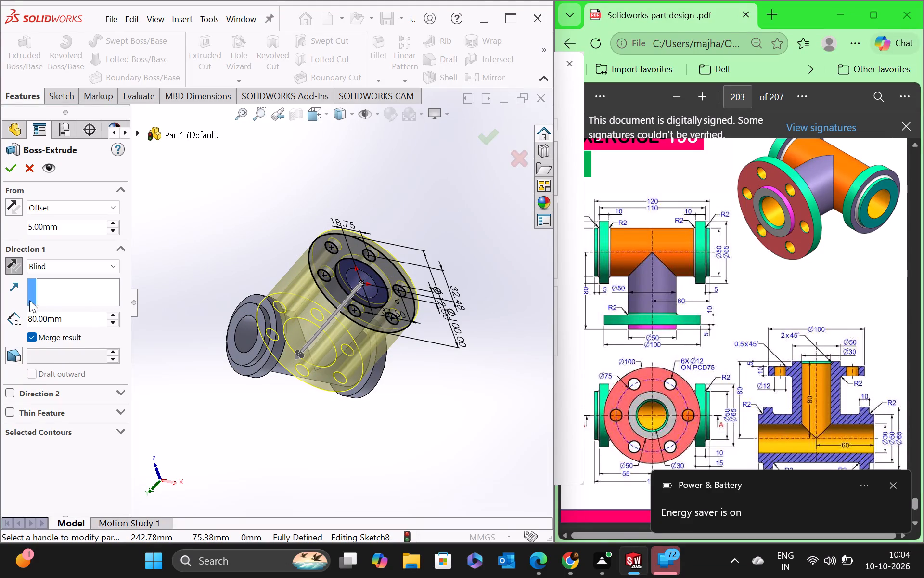
Extrude the branch flange sketch 10 mm deep, with the 5 mm start offset flipped toward the main pipe.
double_click(81, 317)
key(1)
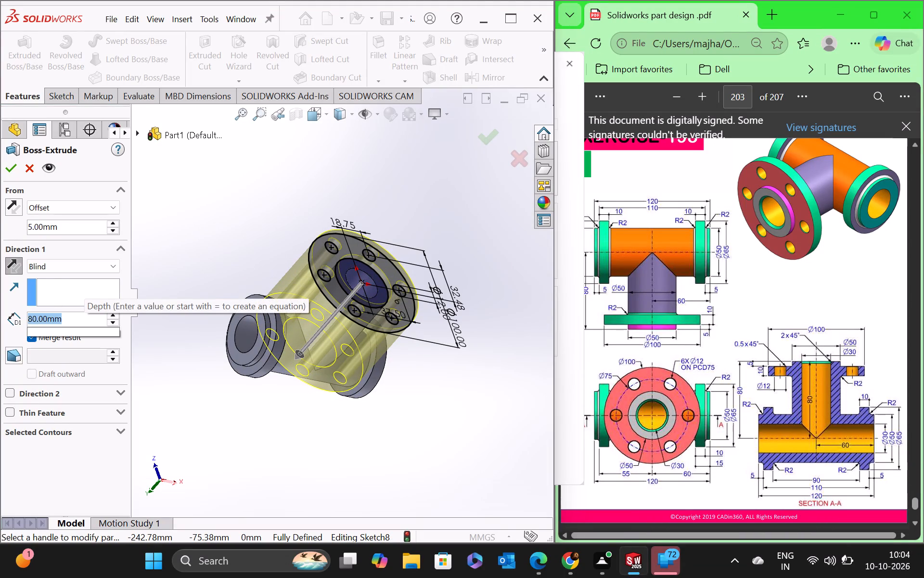
key(0)
key(Return)
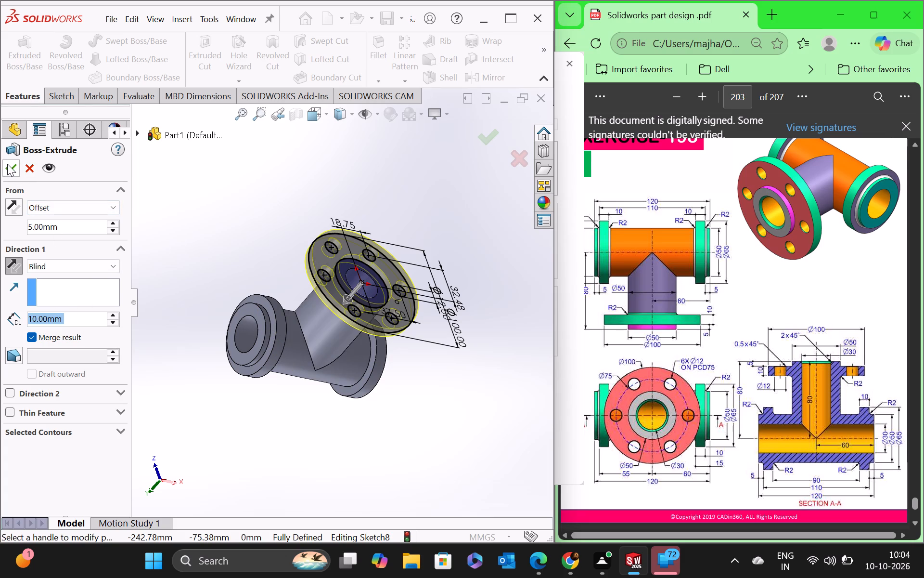
middle_drag(259, 441, 286, 411)
scroll(355, 270, down, 4)
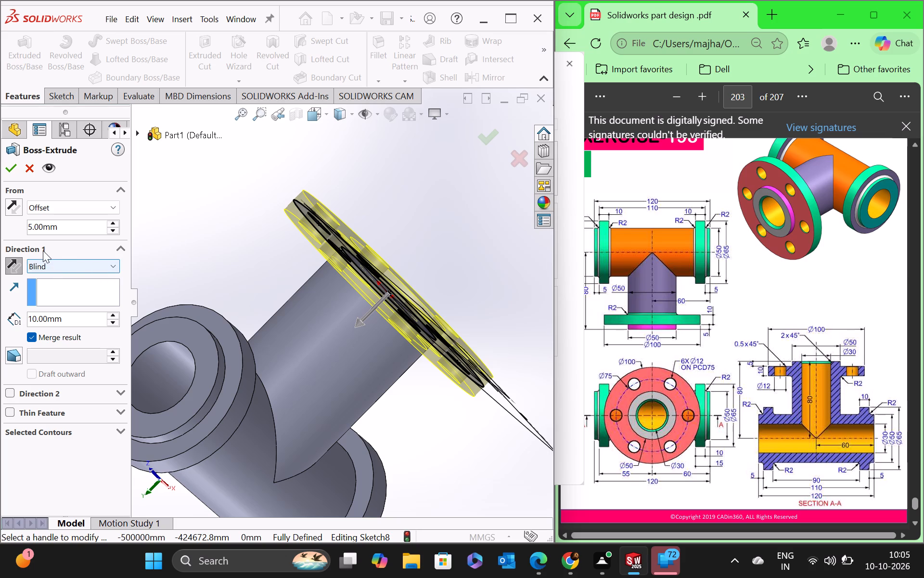
click(14, 204)
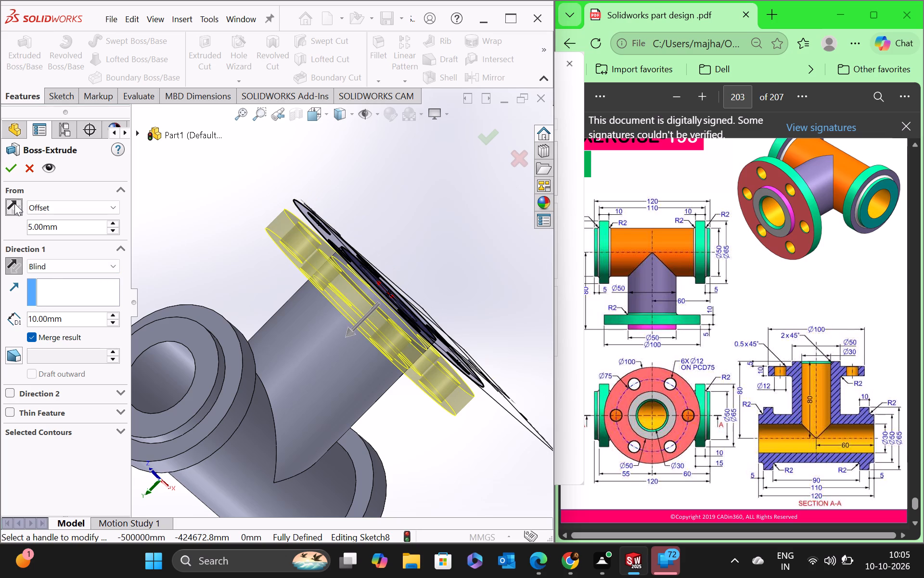
middle_drag(195, 259, 206, 250)
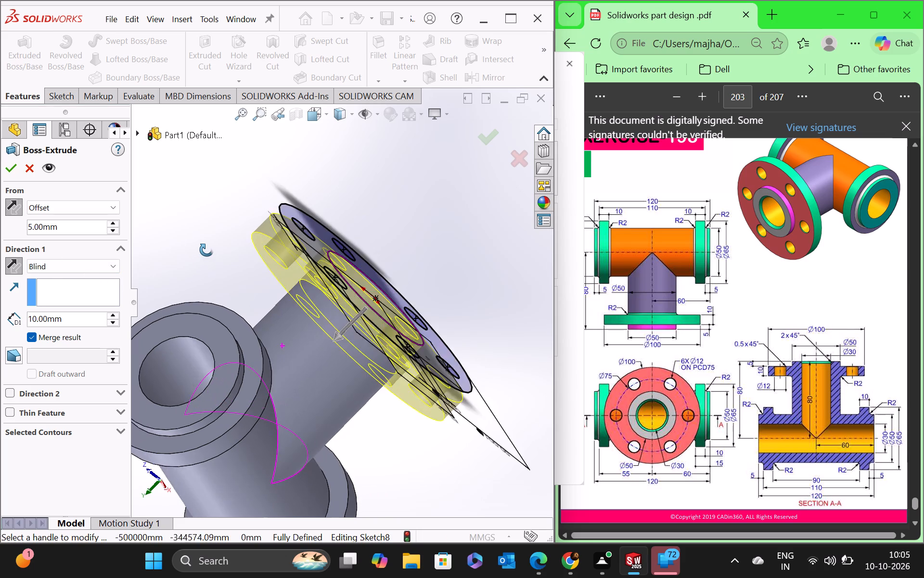
middle_drag(206, 250, 194, 252)
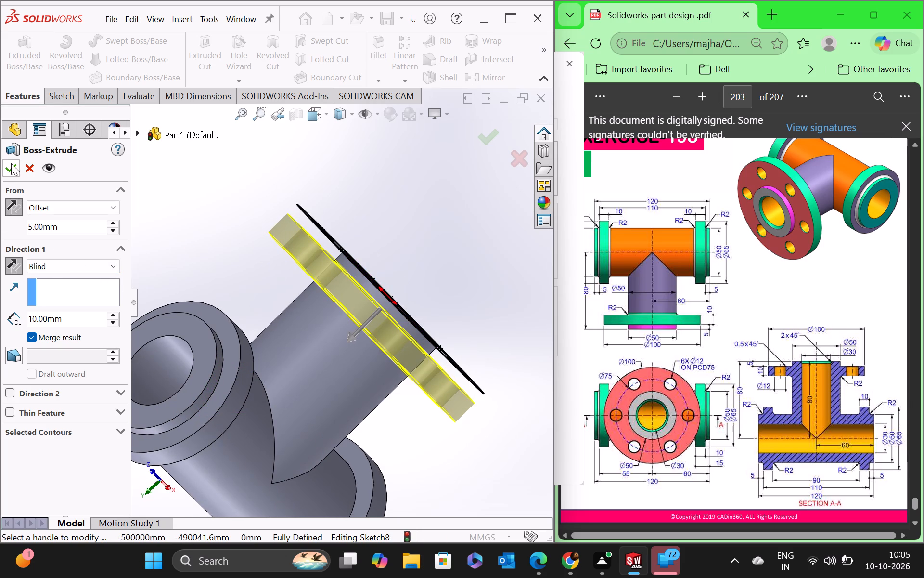
click(9, 170)
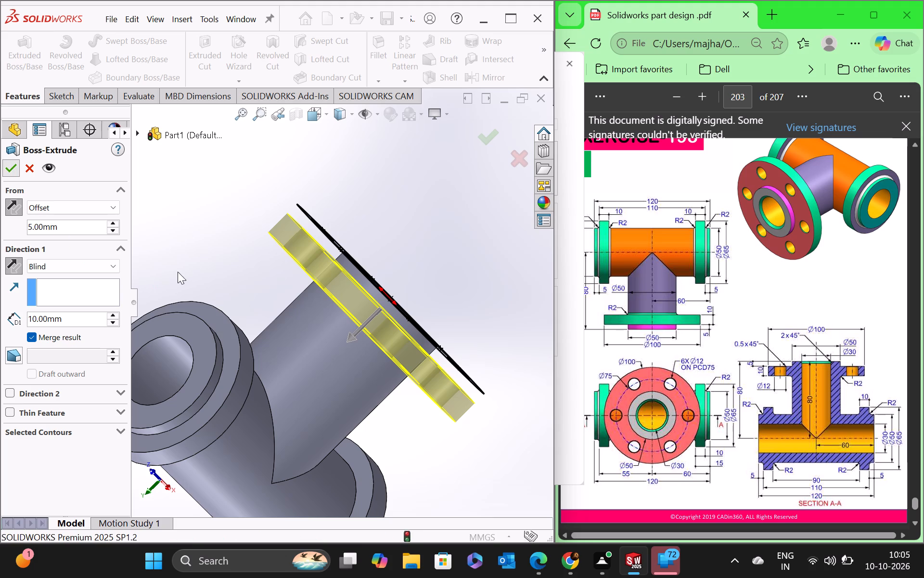
scroll(184, 260, up, 2)
middle_drag(244, 259, 222, 298)
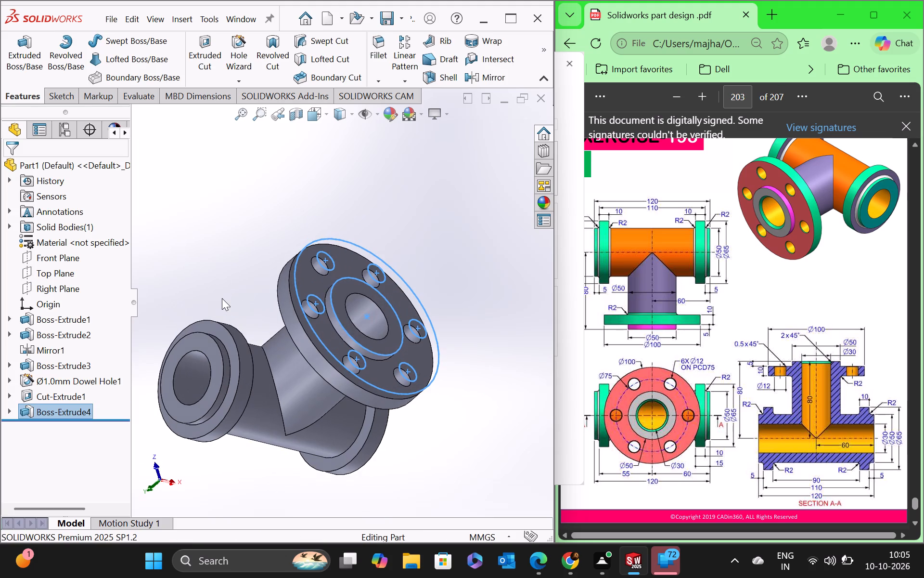
click(226, 268)
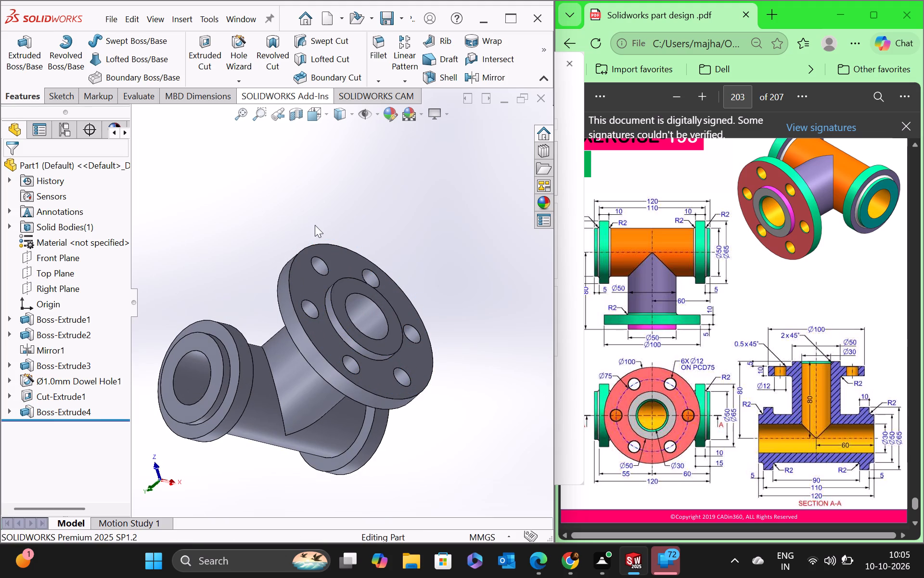
Set up a 2 mm fillet on the two inner edges where one end flange of the main pipe meets its raised face and pipe body.
click(383, 52)
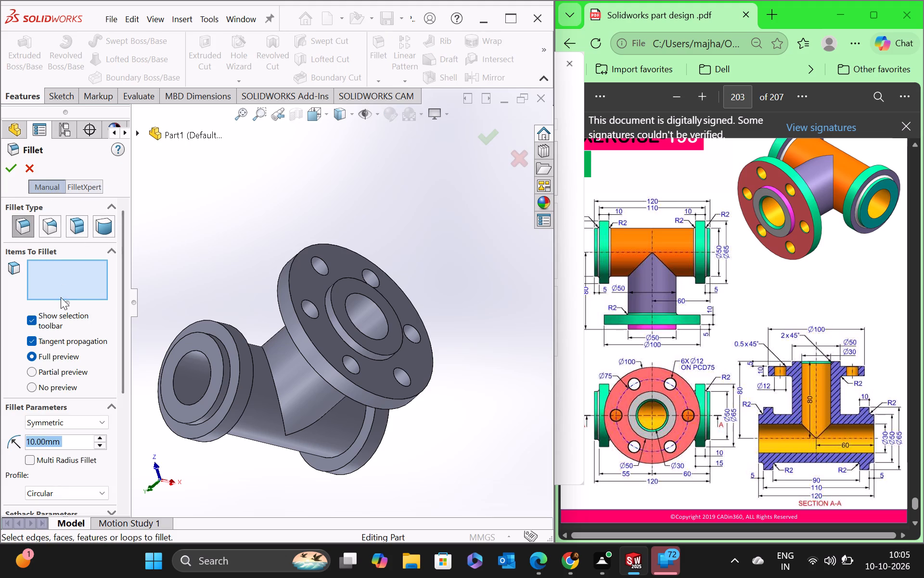
double_click(68, 444)
key(2)
key(Return)
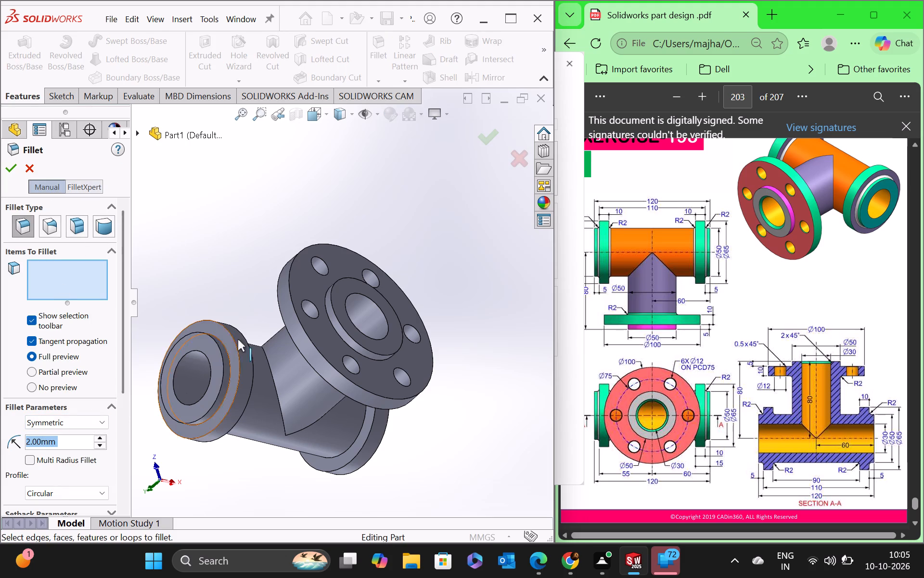
scroll(257, 354, down, 2)
middle_drag(258, 291, 248, 295)
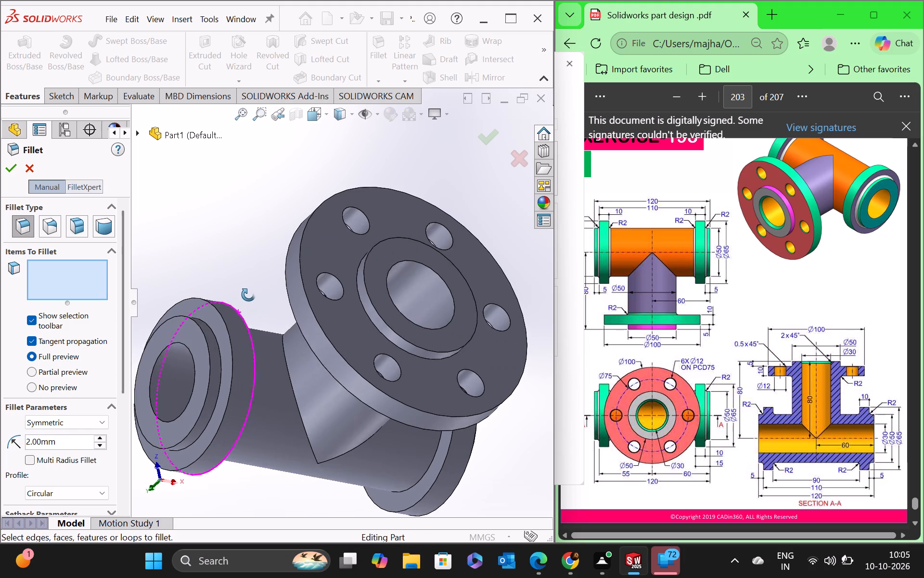
middle_drag(248, 295, 259, 302)
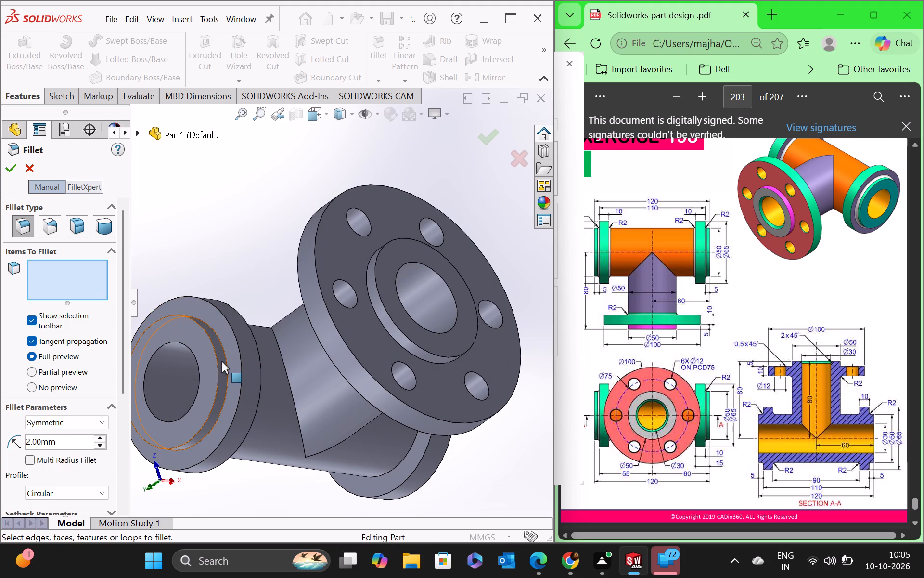
click(227, 360)
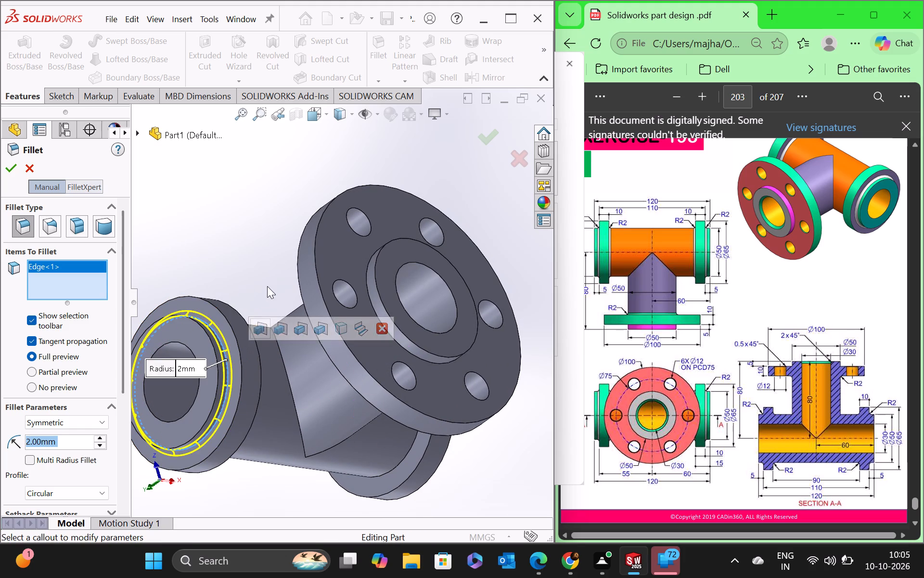
middle_drag(267, 286, 192, 266)
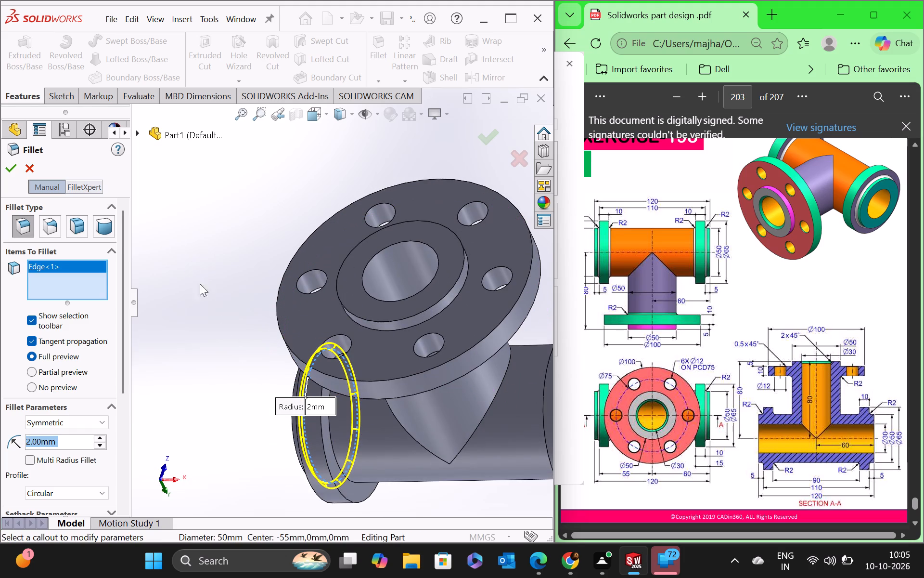
click(334, 448)
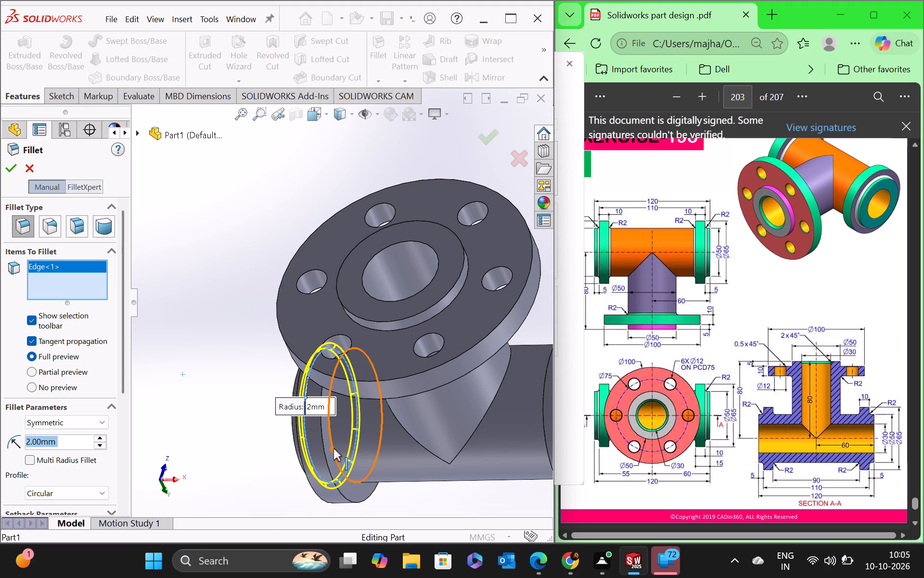
Add the matching pipe-side and raised-face edges of the opposite main-pipe end flange to the 2 mm fillet.
middle_drag(435, 496, 431, 497)
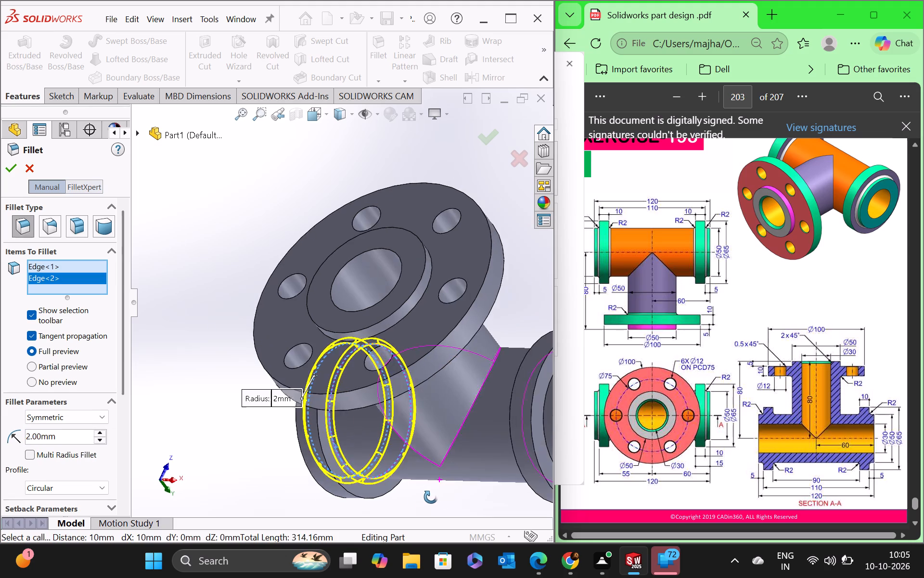
middle_drag(431, 497, 484, 486)
scroll(470, 479, up, 4)
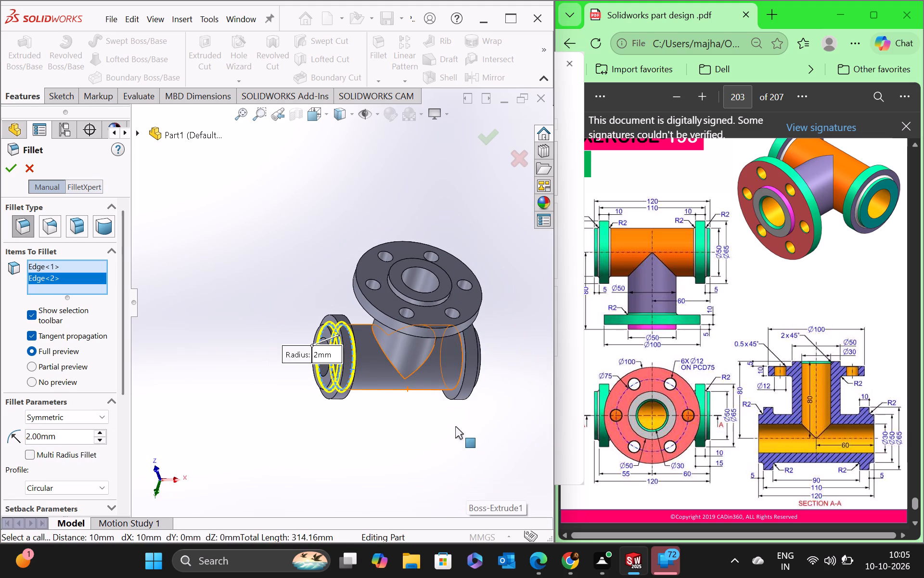
middle_drag(453, 425, 470, 409)
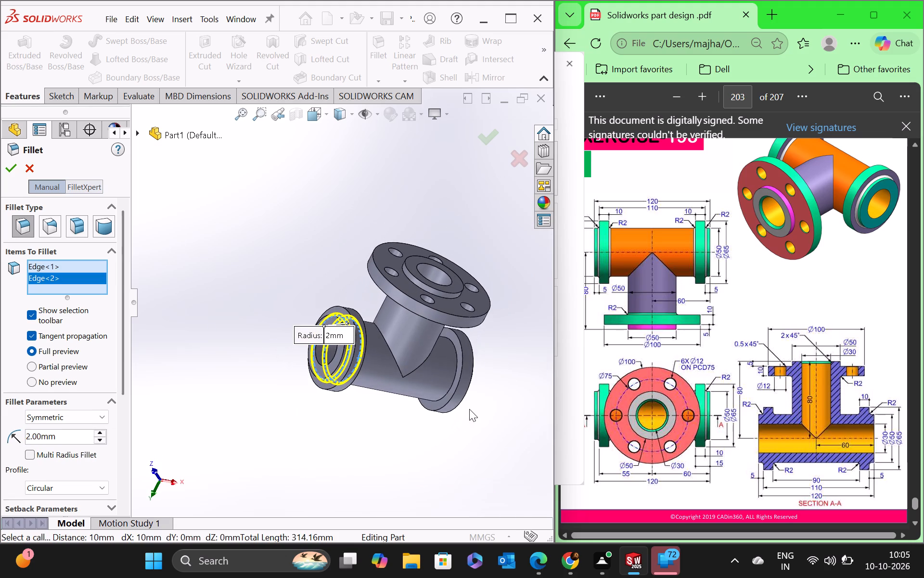
click(447, 394)
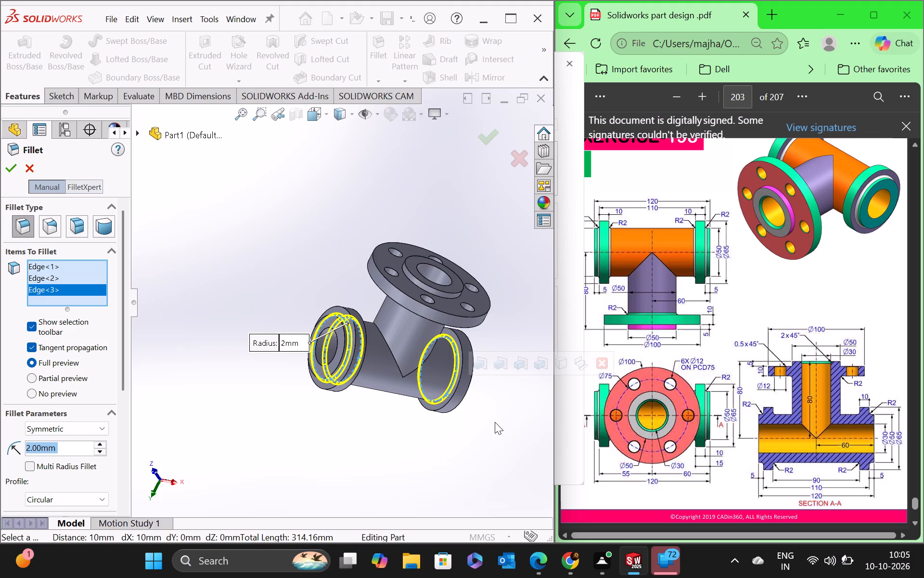
middle_drag(495, 422, 424, 443)
scroll(460, 389, down, 2)
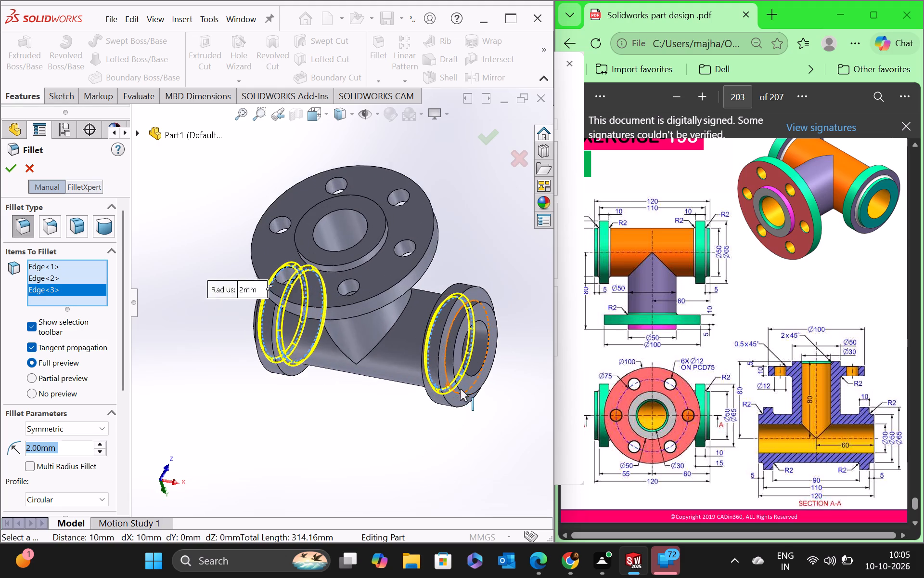
scroll(460, 389, down, 2)
click(439, 384)
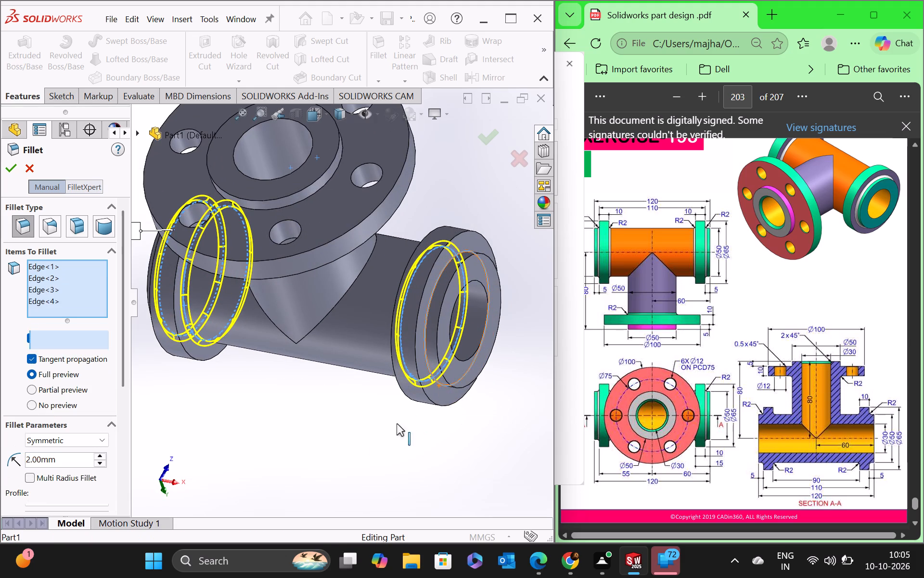
Add the branch flange's junction edges with the branch pipe and with its raised face, and create the 2 mm fillet.
middle_drag(350, 433, 387, 318)
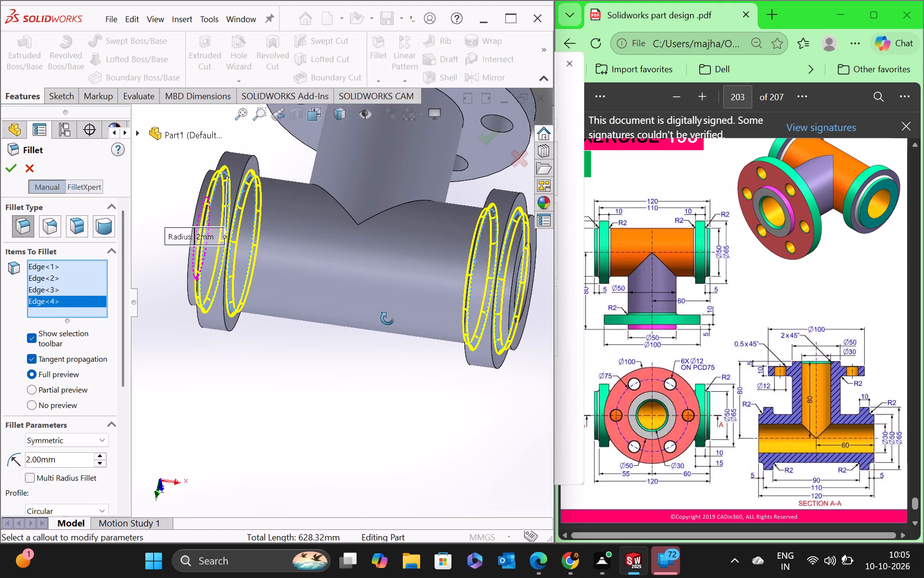
middle_drag(387, 318, 387, 318)
scroll(372, 369, up, 3)
middle_drag(423, 220, 425, 244)
scroll(423, 220, down, 1)
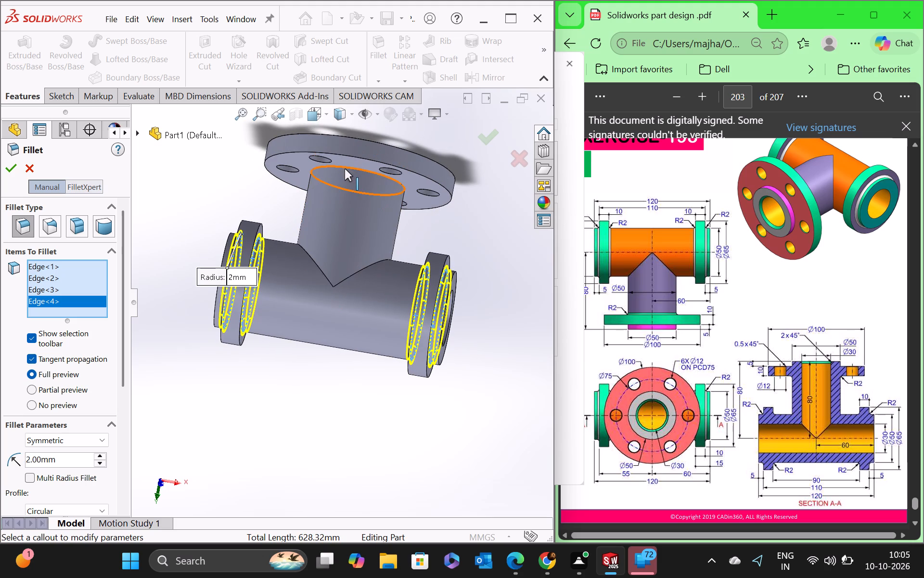
click(345, 169)
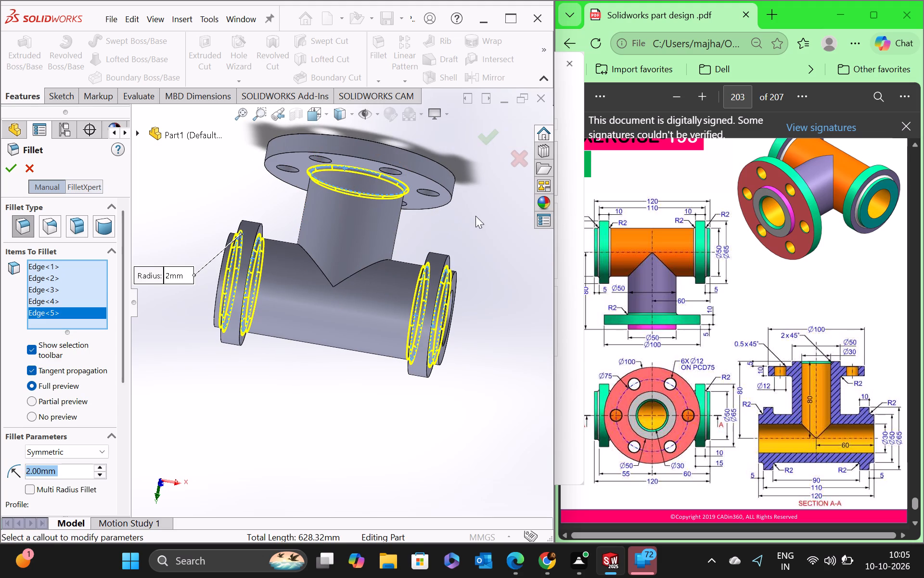
middle_drag(475, 216, 482, 281)
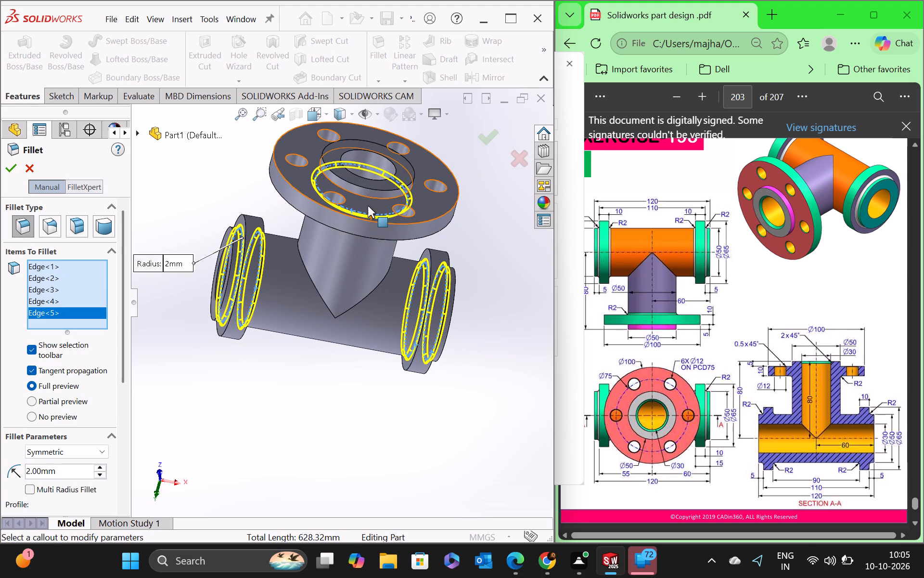
click(366, 196)
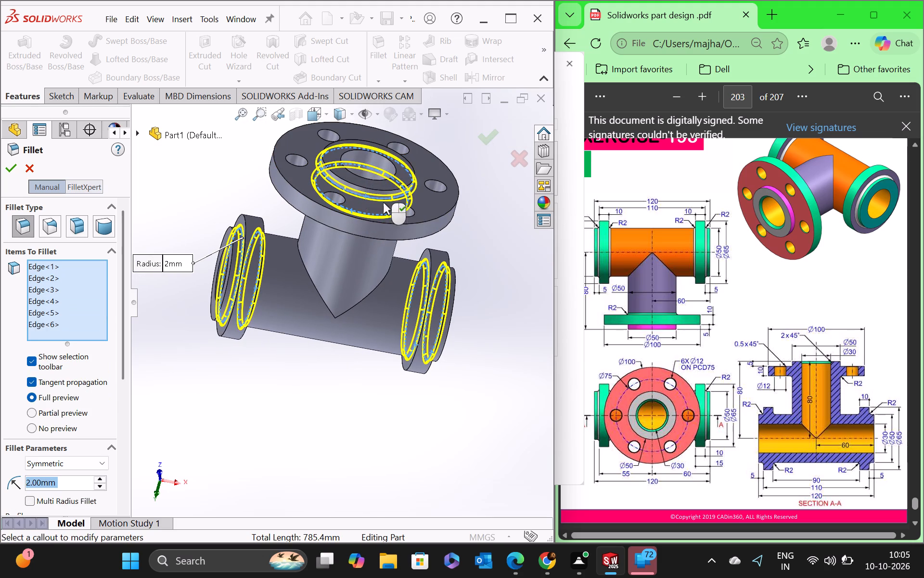
click(9, 164)
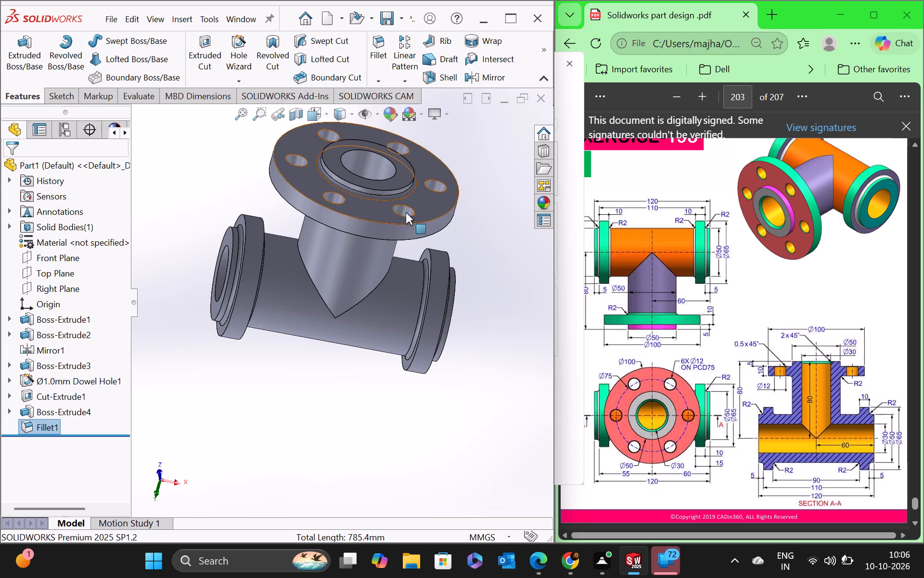
Edit the 2 mm fillet feature and remove the sixth edge, Edge<6>, from its selection.
right_click(33, 424)
click(49, 219)
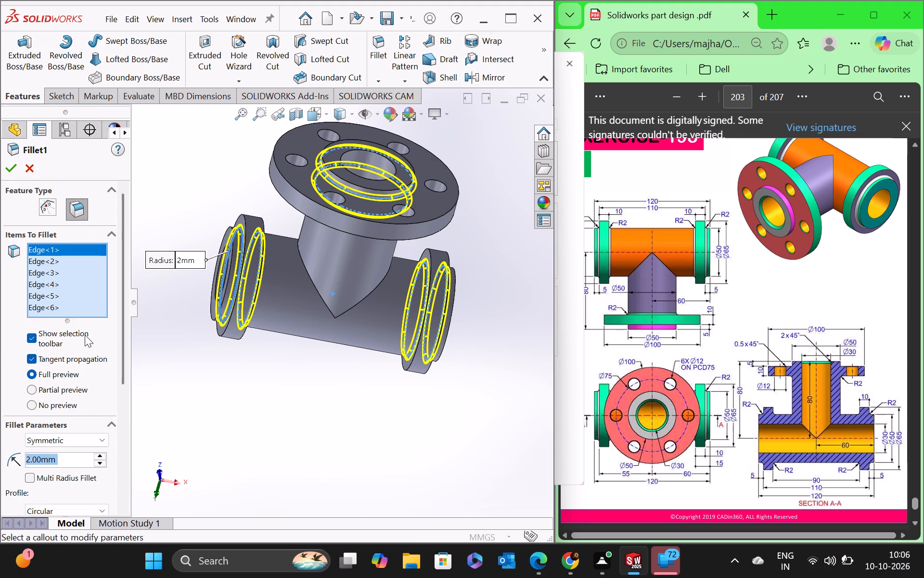
click(52, 307)
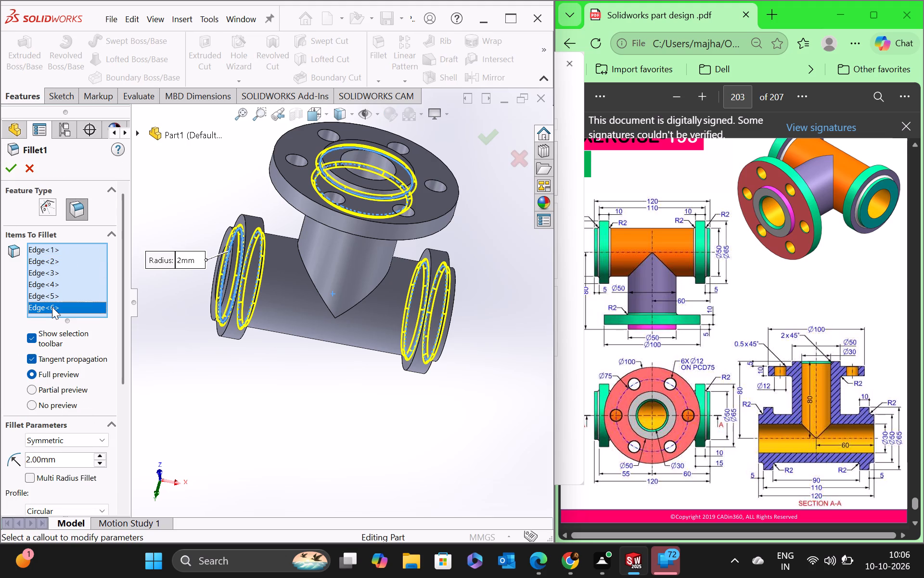
right_click(52, 307)
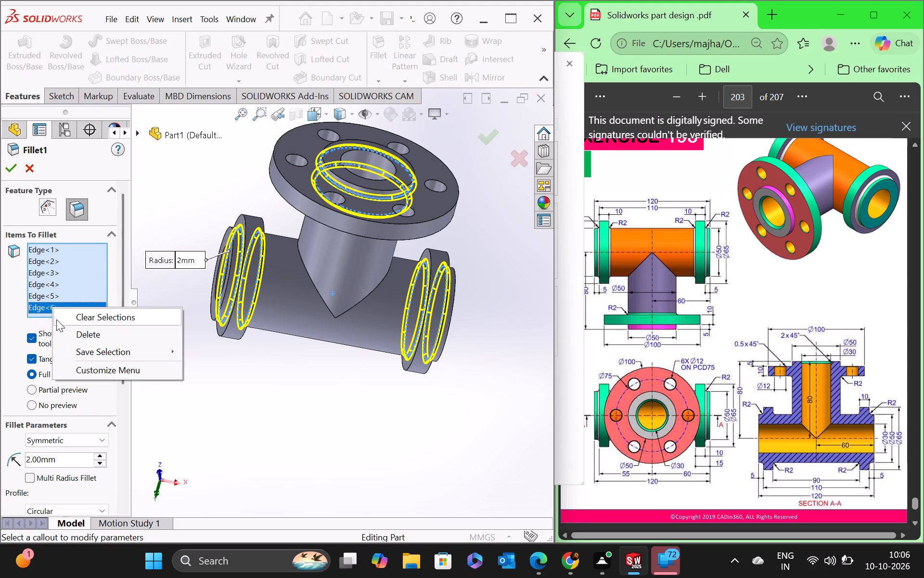
click(69, 336)
click(10, 171)
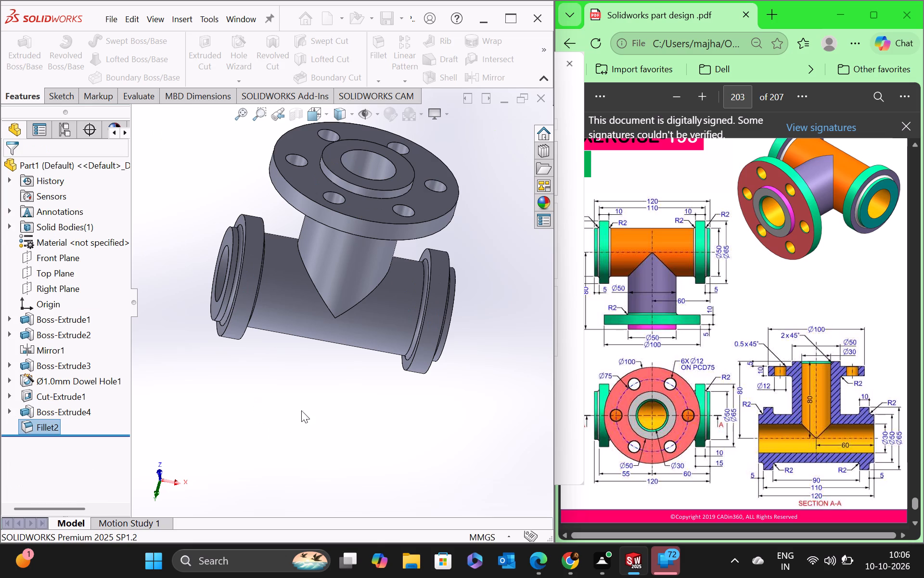
middle_drag(310, 406, 325, 360)
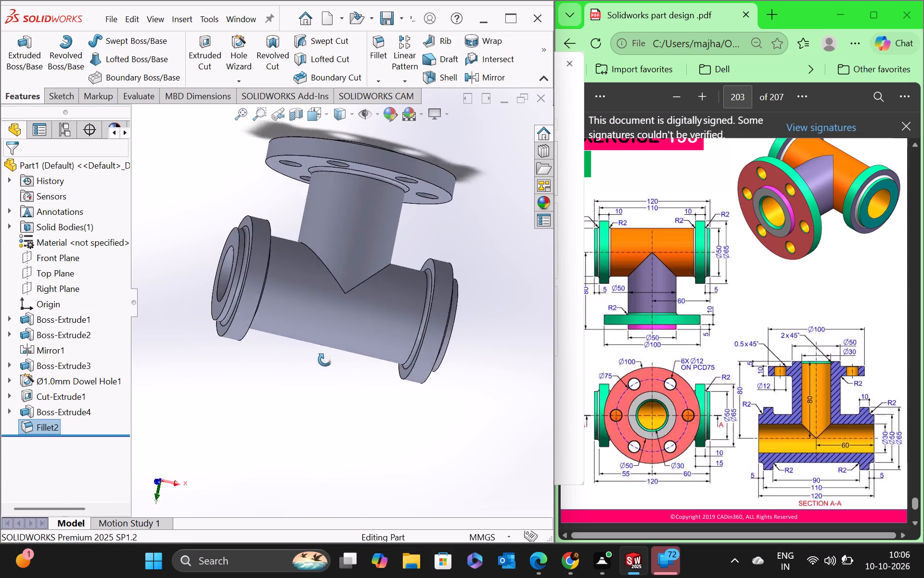
Chamfer the bore's edge on the branch flange's raised face using the Distance Distance type, symmetric, at 1 mm.
middle_drag(325, 360, 308, 417)
scroll(311, 409, down, 1)
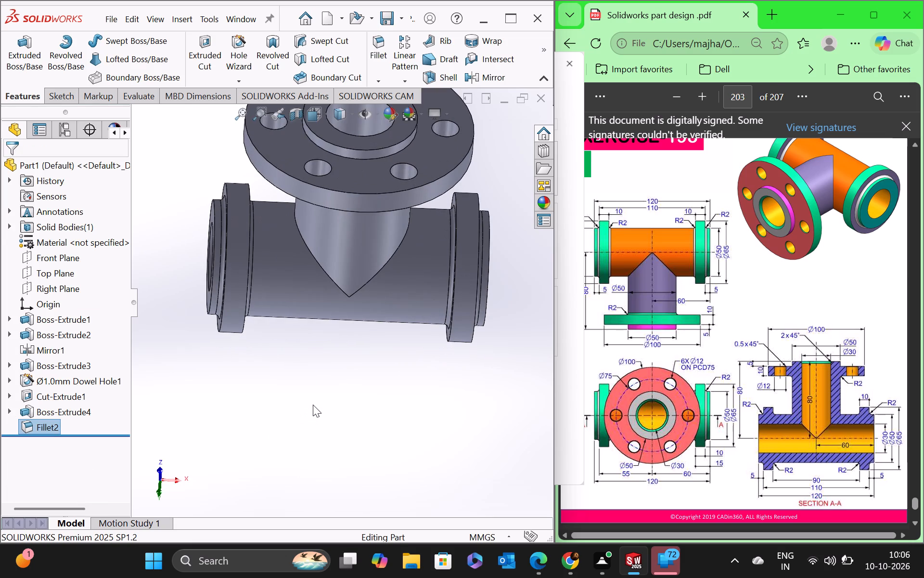
scroll(318, 390, up, 1)
middle_drag(318, 390, 315, 404)
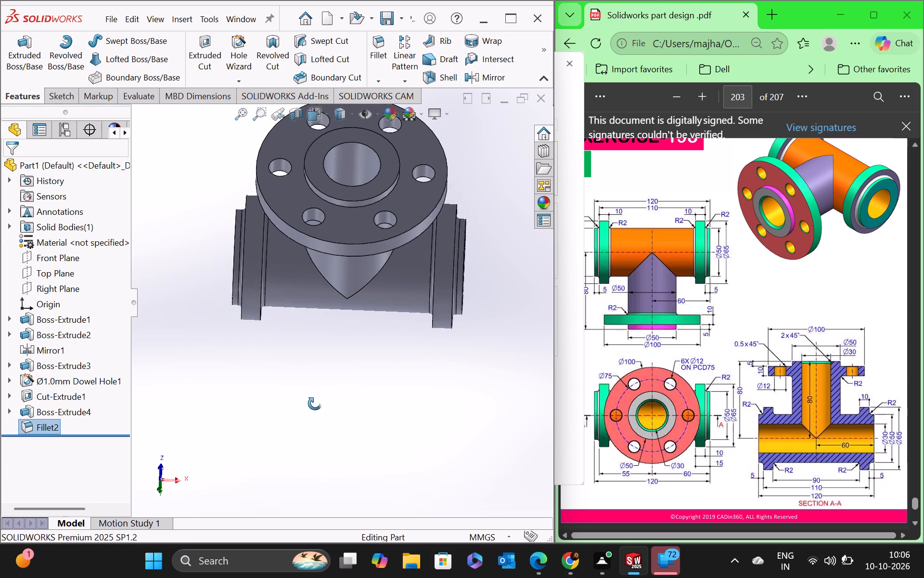
middle_drag(315, 404, 316, 400)
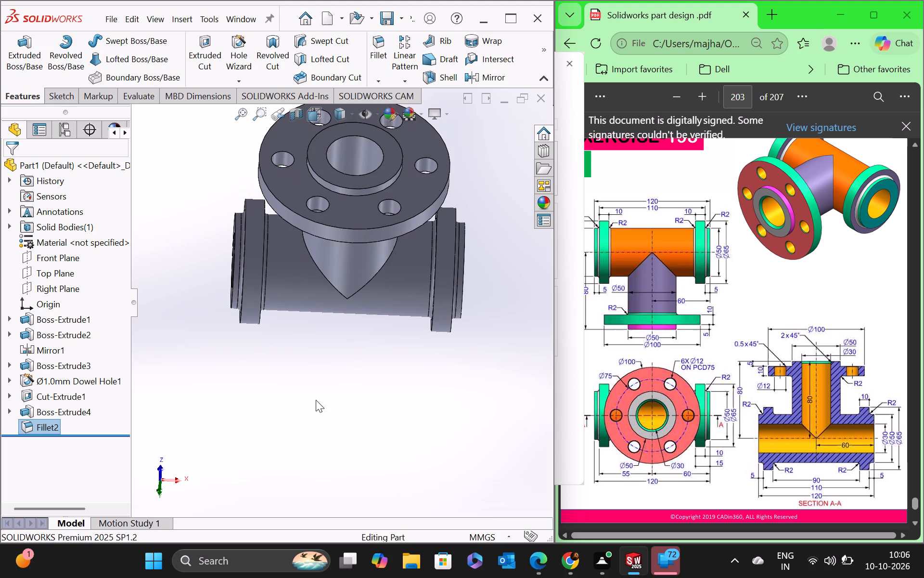
click(386, 81)
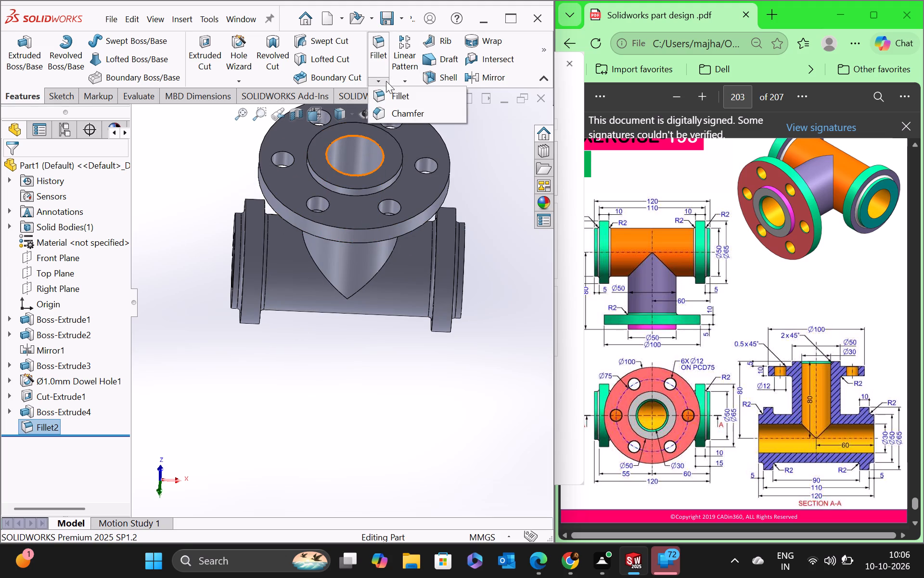
click(381, 110)
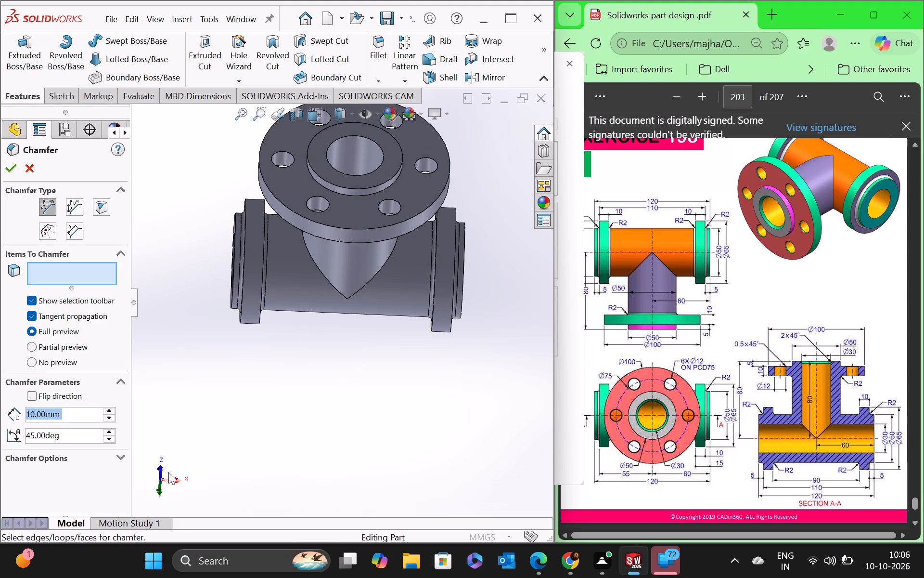
double_click(74, 412)
key(1)
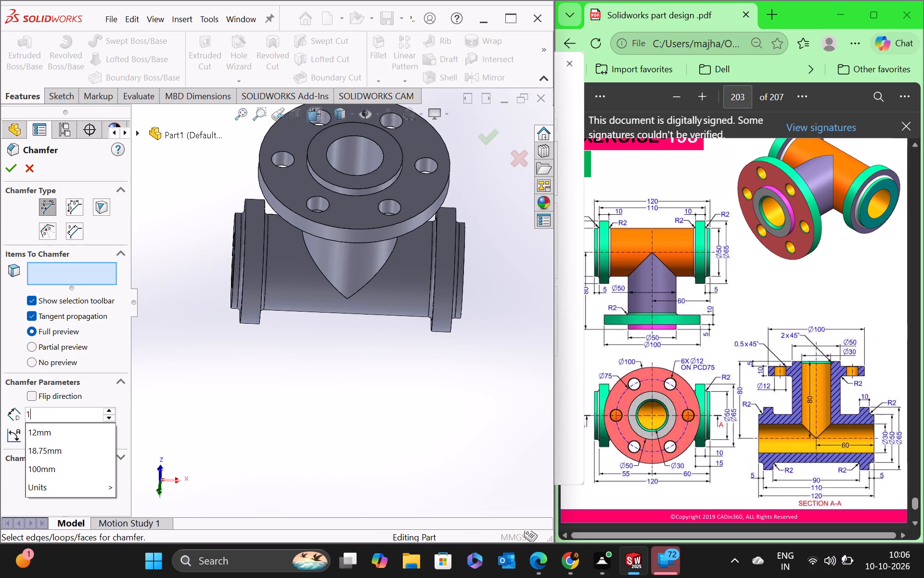
key(Return)
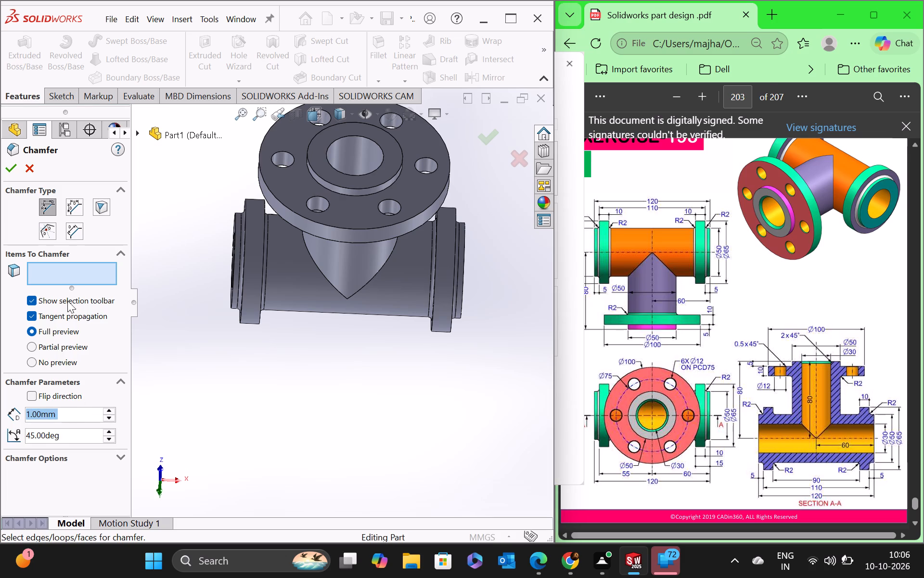
double_click(74, 208)
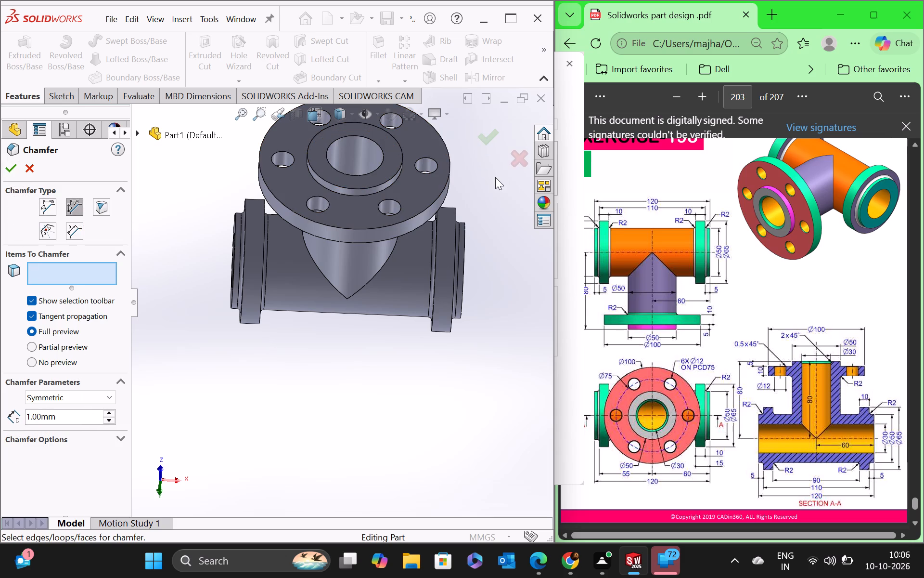
middle_drag(492, 178, 488, 204)
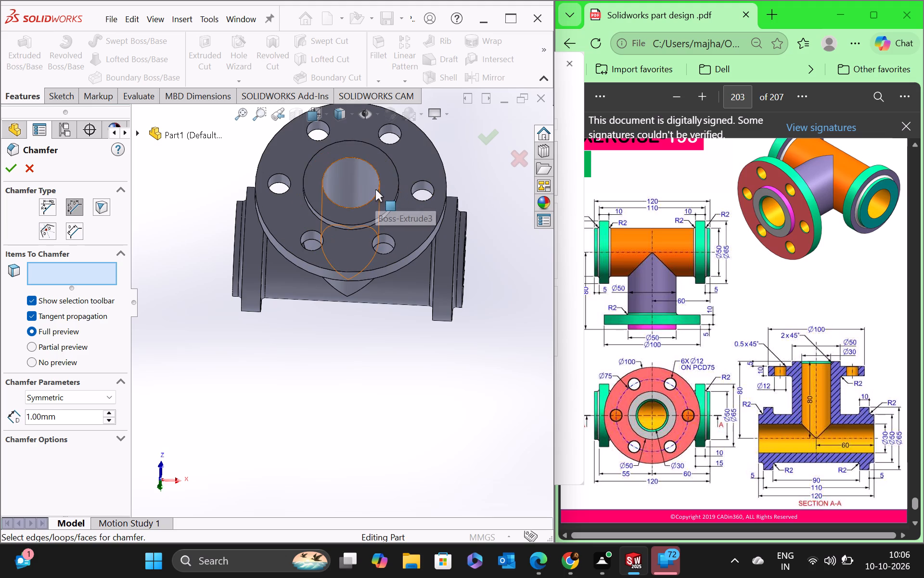
click(378, 189)
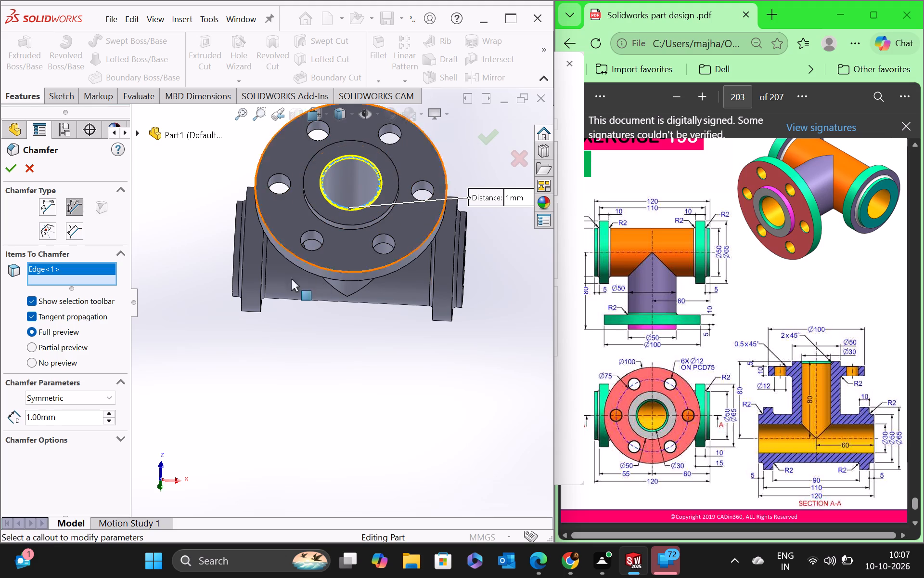
click(13, 166)
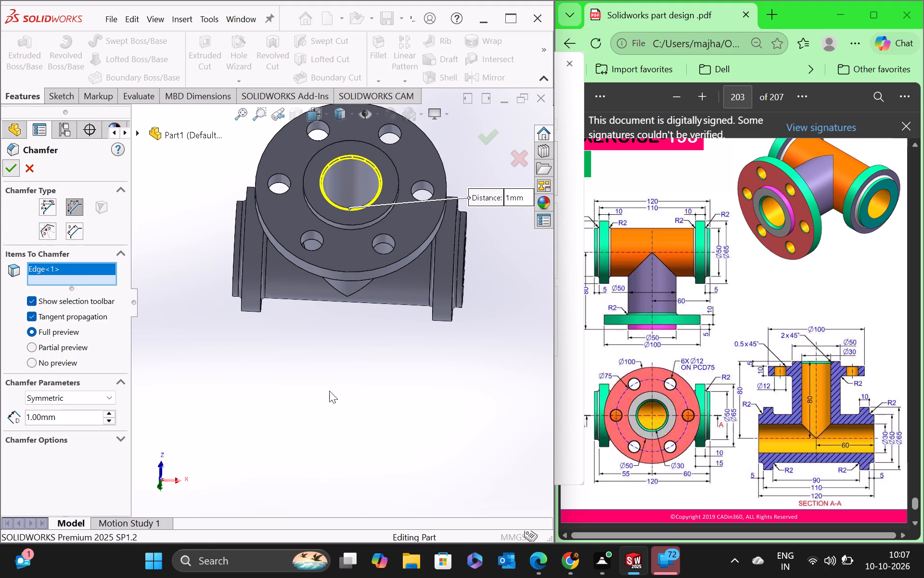
Examine the tee's outside and its interior bores with a section view on the Front Plane, and turn the section off.
middle_drag(320, 368, 325, 327)
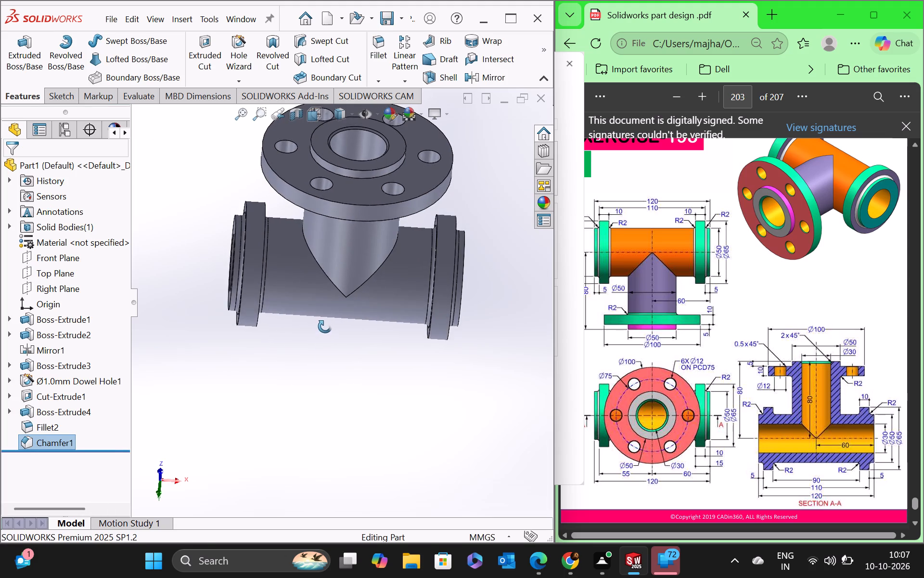
middle_drag(325, 327, 336, 399)
scroll(343, 373, up, 2)
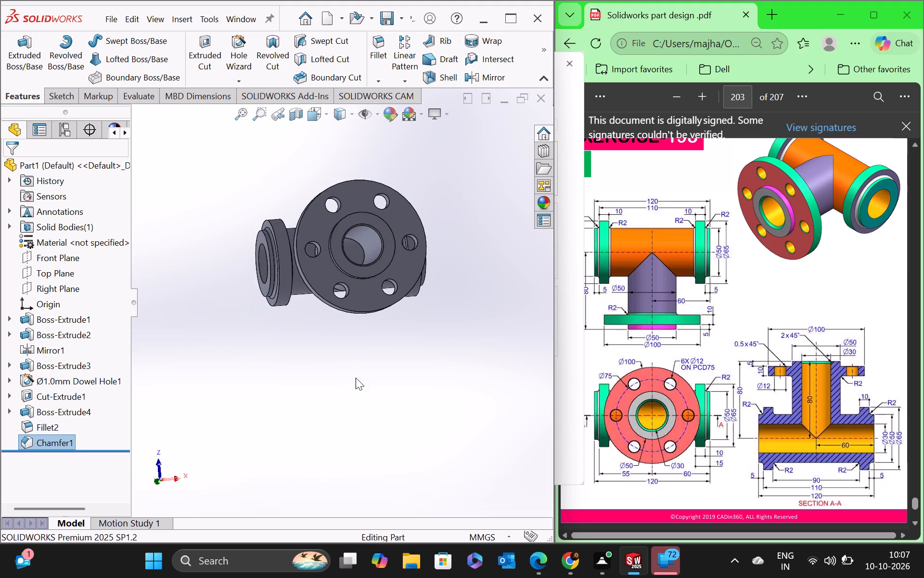
middle_drag(356, 378, 327, 347)
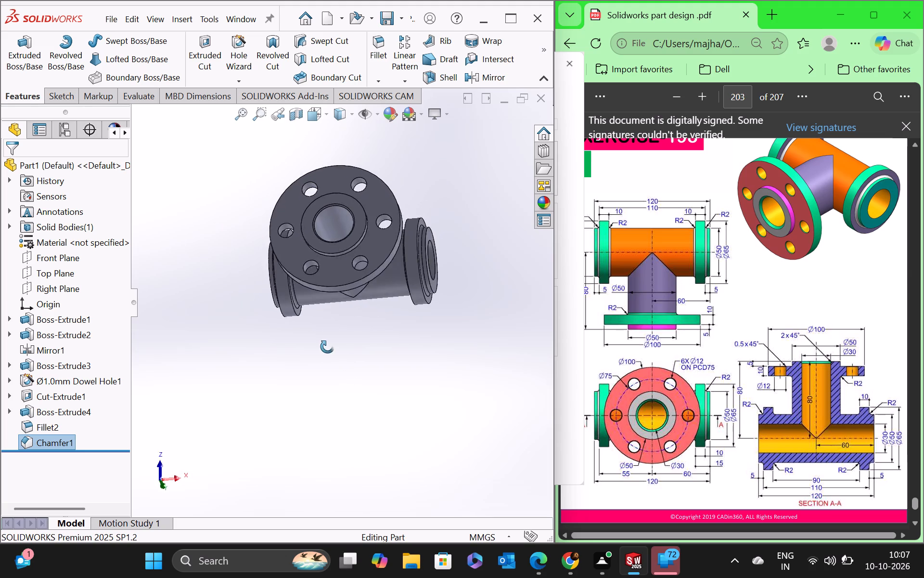
middle_drag(327, 347, 331, 254)
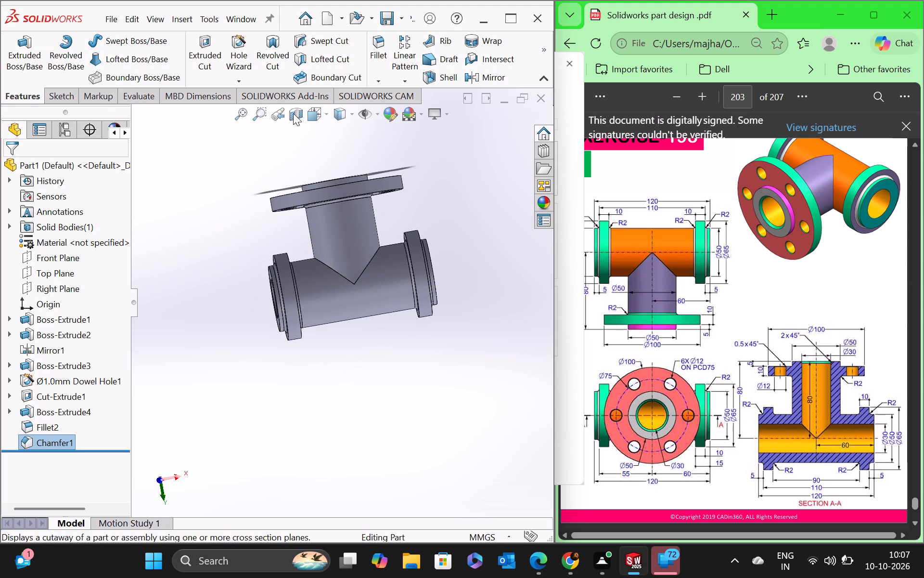
click(293, 111)
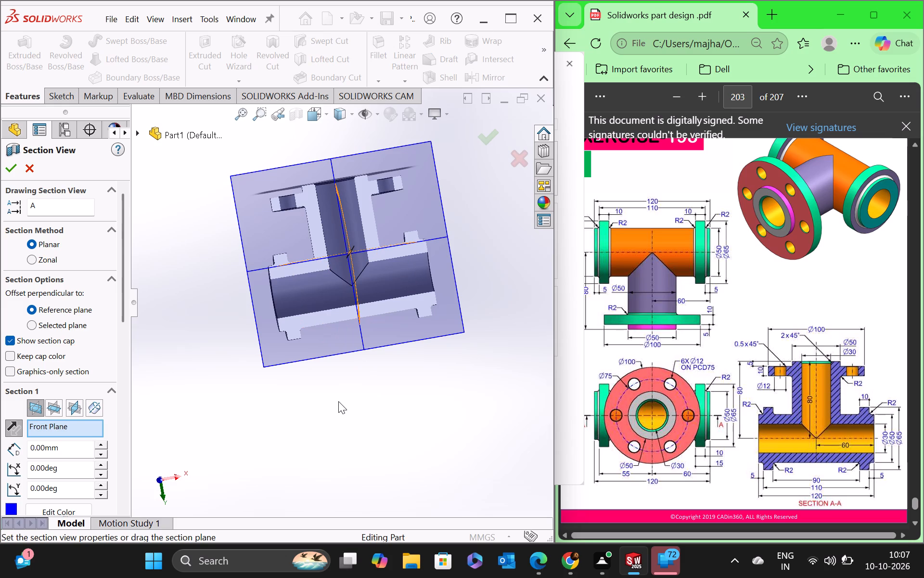
click(338, 402)
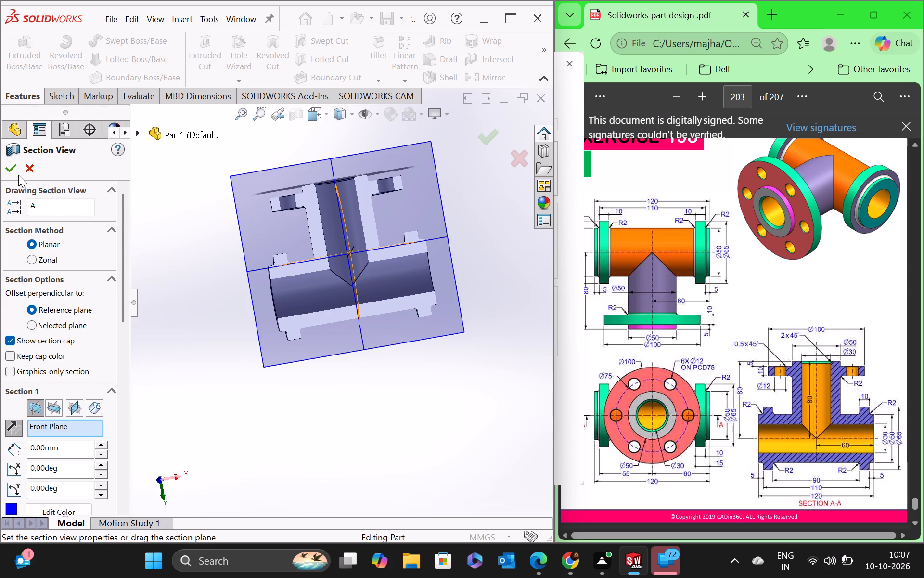
click(10, 171)
middle_drag(370, 377, 376, 436)
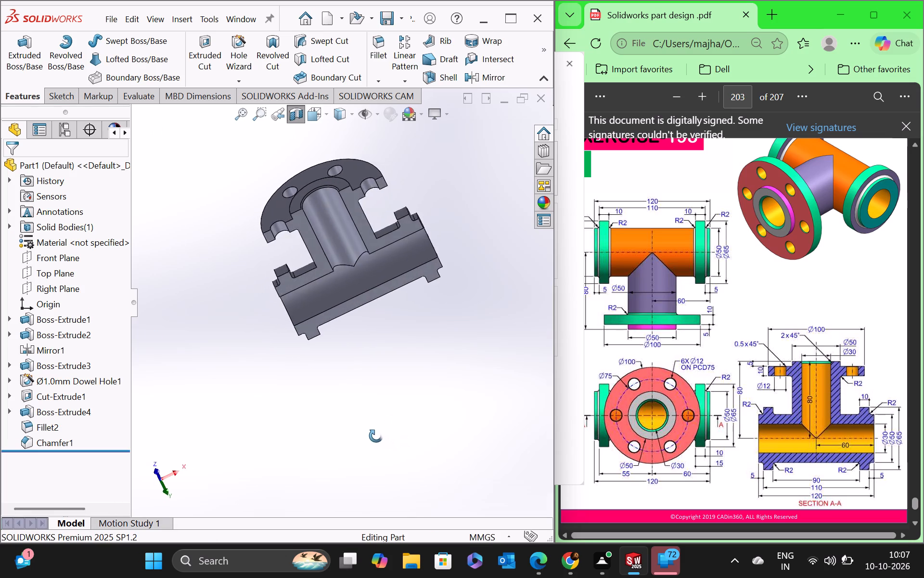
middle_drag(376, 436, 479, 443)
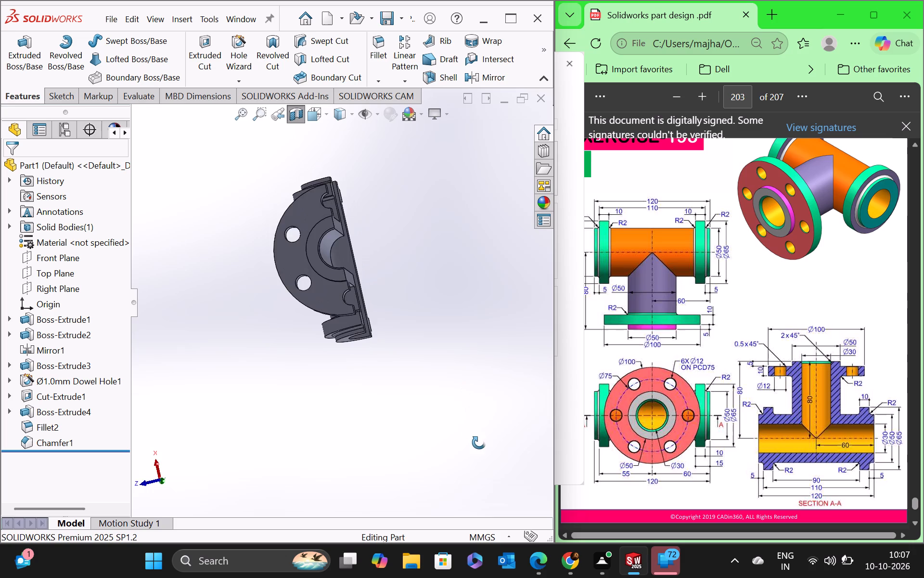
middle_drag(479, 443, 425, 456)
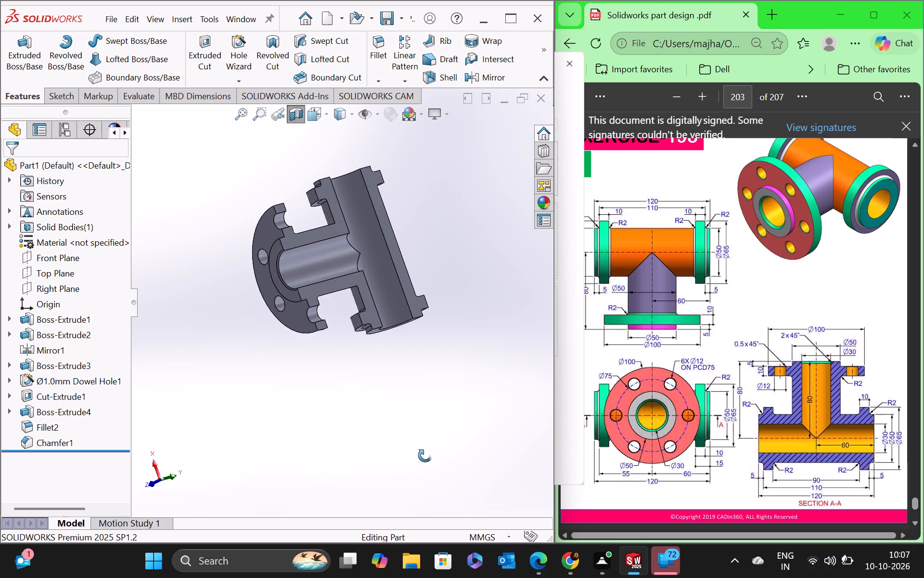
middle_drag(425, 456, 454, 430)
scroll(324, 390, up, 4)
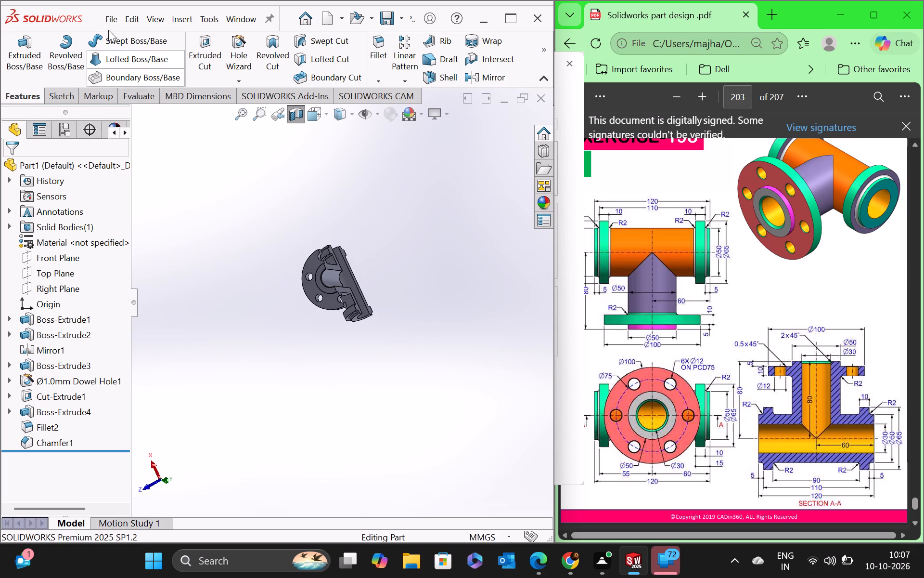
click(296, 111)
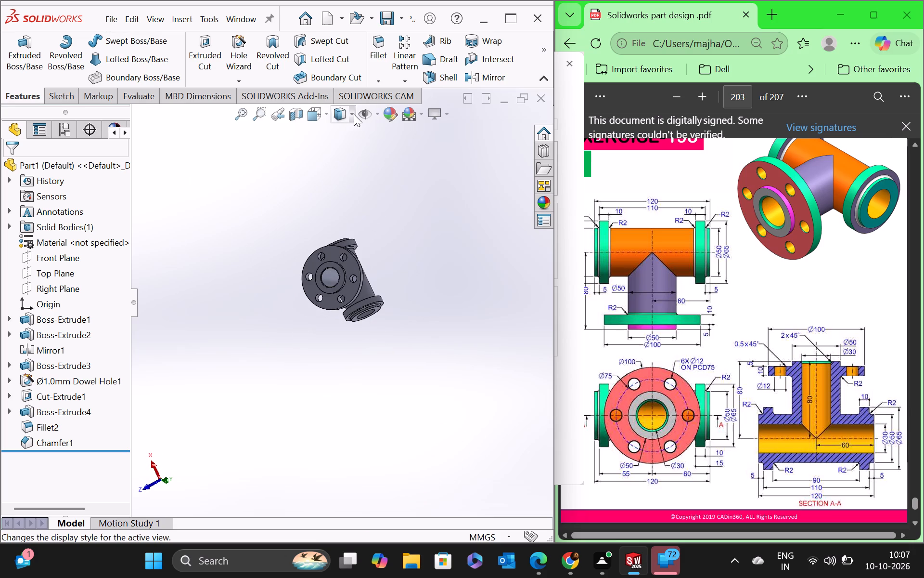
Set the whole part to the isometric view.
click(354, 114)
click(349, 114)
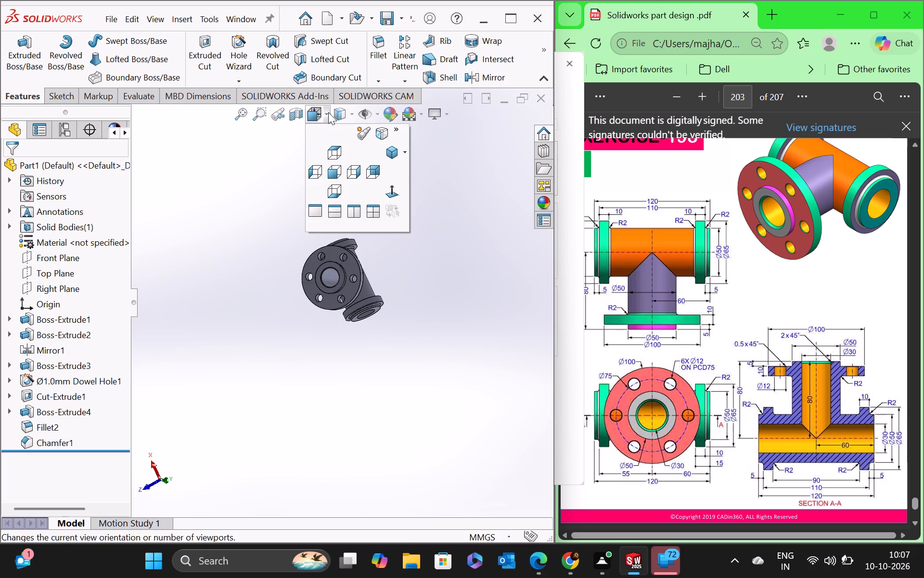
click(395, 152)
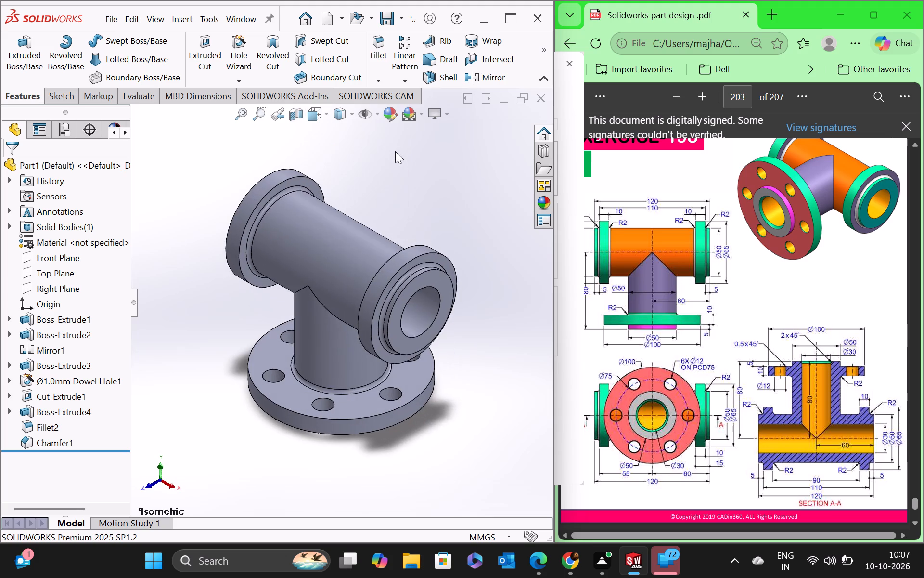
scroll(364, 277, up, 3)
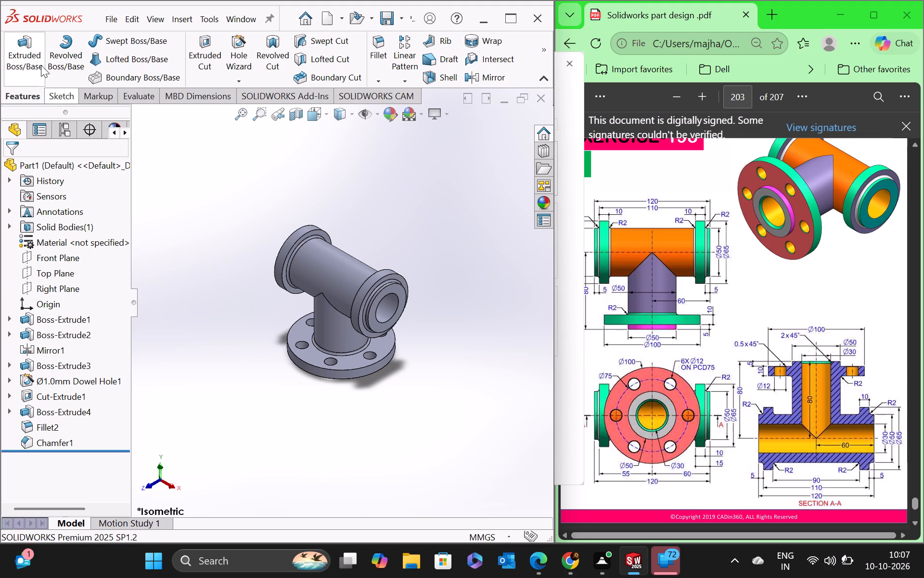
Save the part as Part13 in the Desktop folder fuji, keeping the SOLIDWORKS Part file type.
click(117, 14)
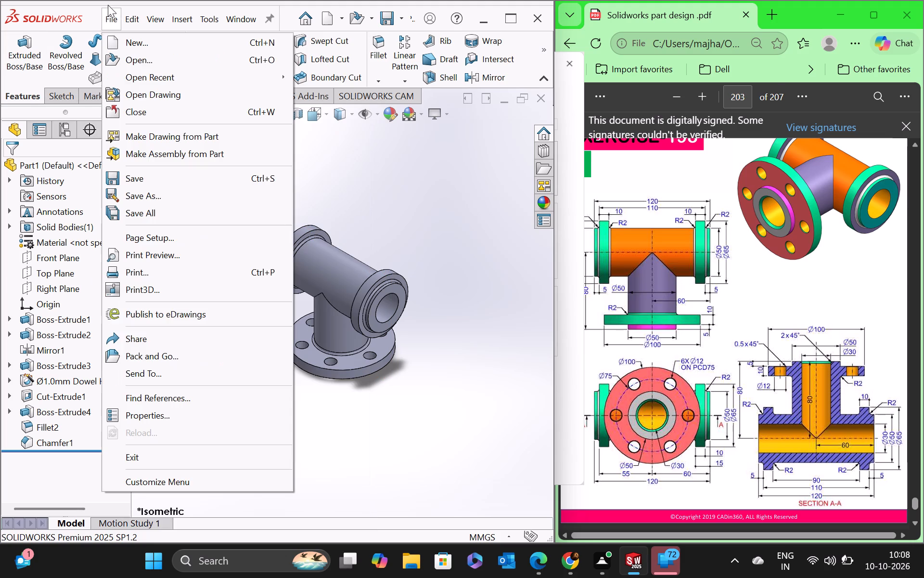
click(150, 198)
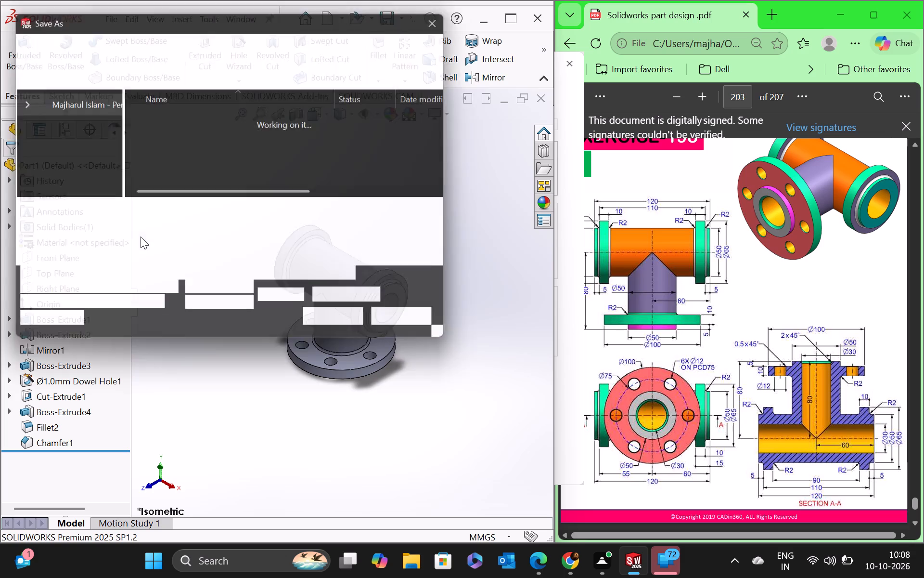
scroll(273, 158, down, 12)
scroll(274, 157, up, 1)
scroll(274, 156, down, 8)
scroll(274, 156, up, 1)
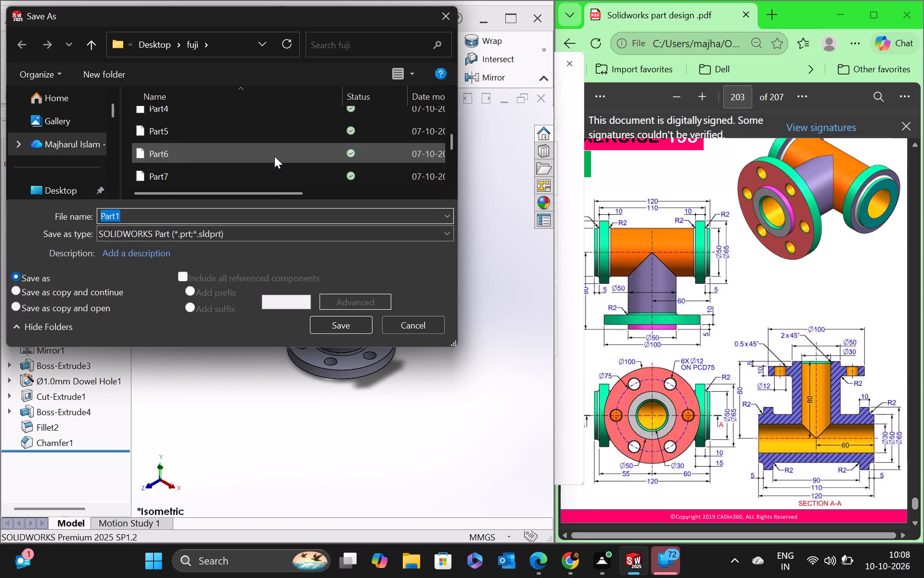
scroll(275, 155, down, 1)
scroll(275, 155, up, 2)
scroll(275, 155, down, 12)
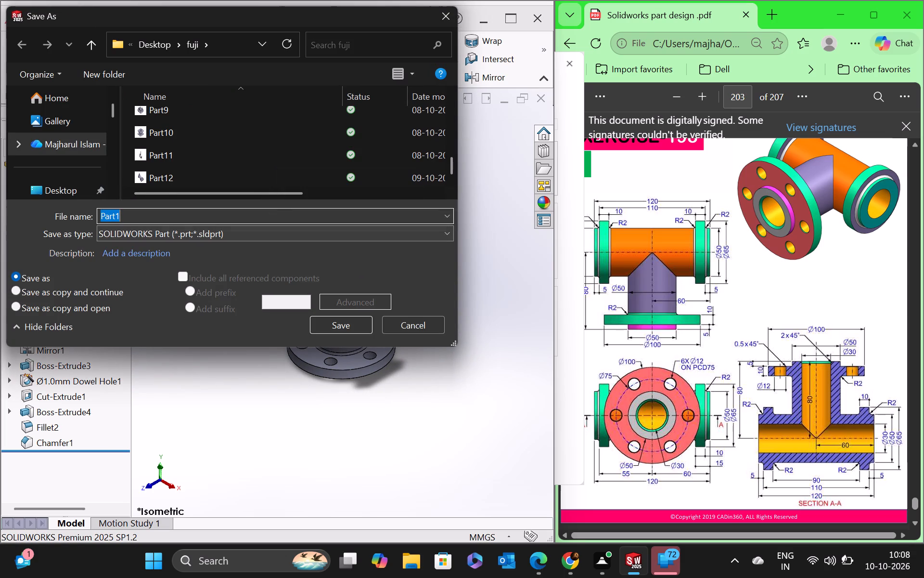
click(250, 217)
key(3)
key(Return)
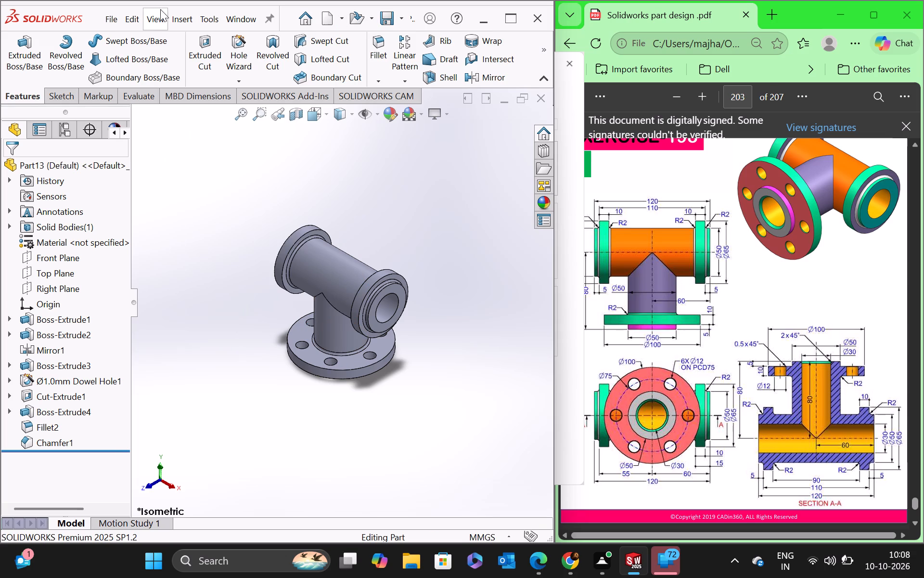
Save a copy of the part as an Adobe PDF named Part13 in the fuji folder.
click(115, 14)
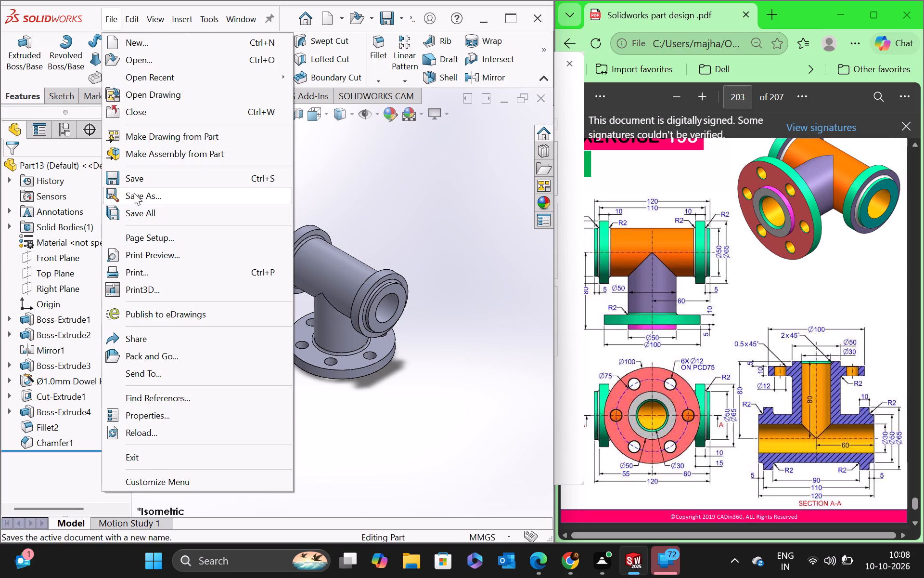
click(134, 193)
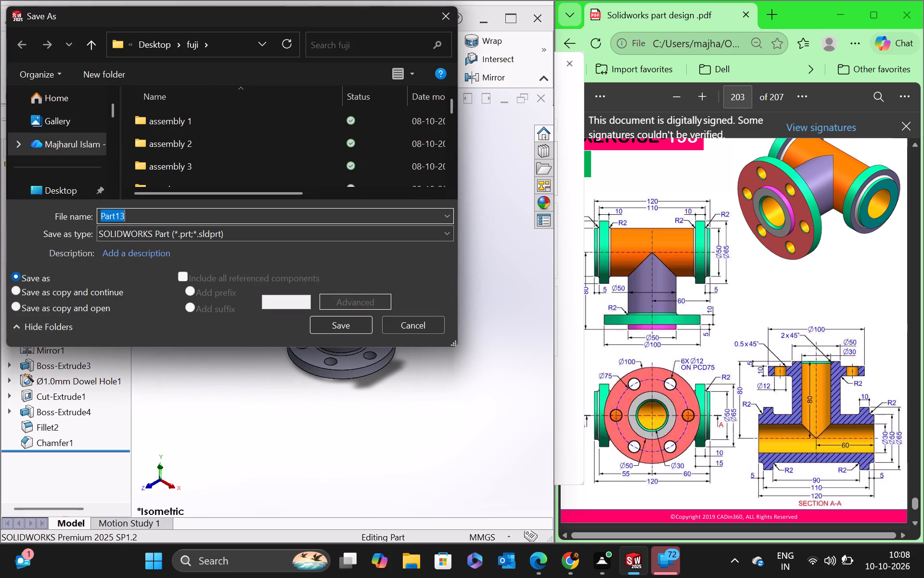
click(196, 236)
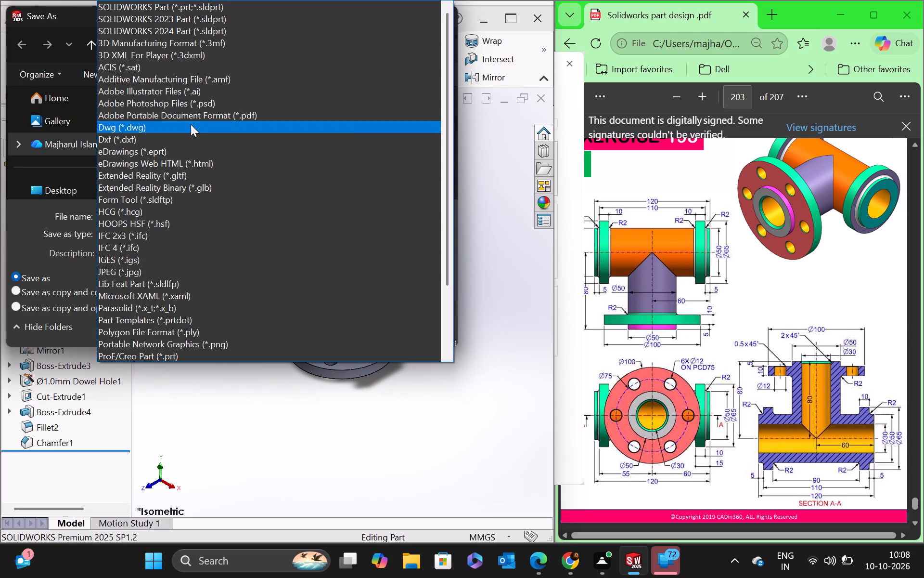
click(192, 120)
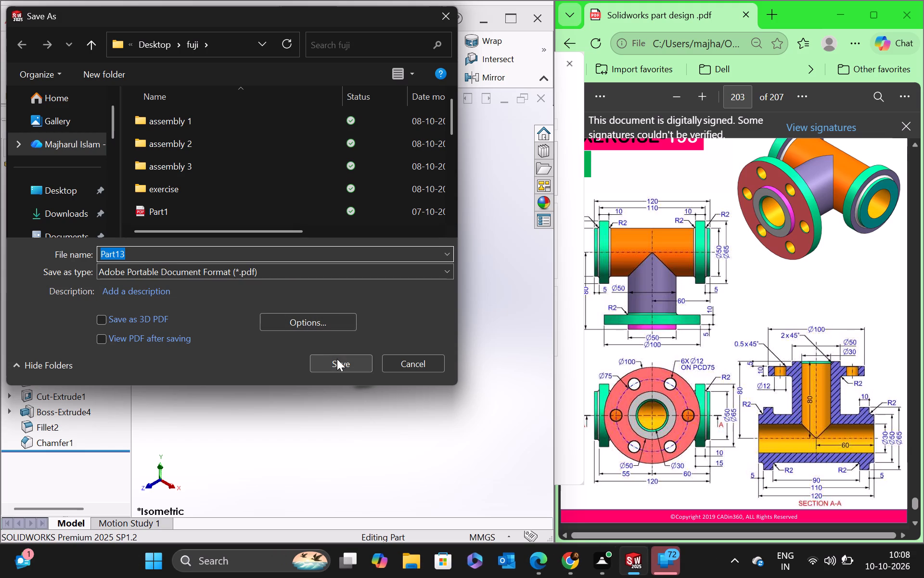
scroll(254, 165, down, 12)
scroll(261, 163, up, 2)
scroll(260, 163, down, 7)
scroll(264, 160, up, 1)
scroll(264, 161, down, 4)
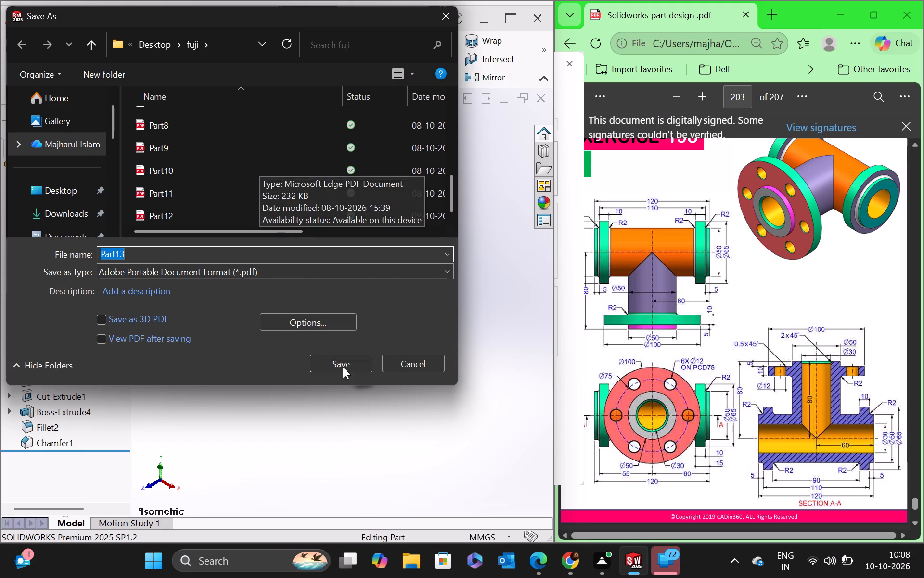
click(333, 358)
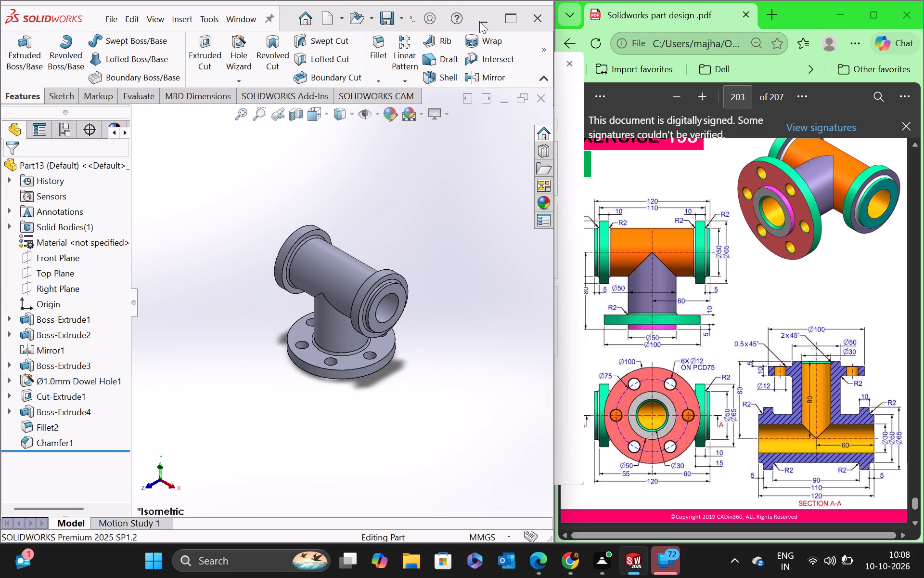
click(479, 21)
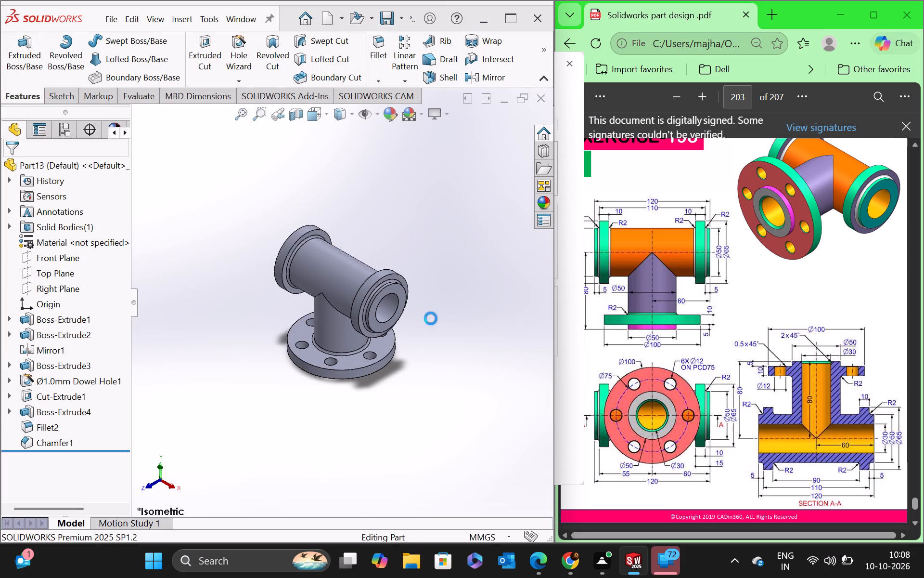